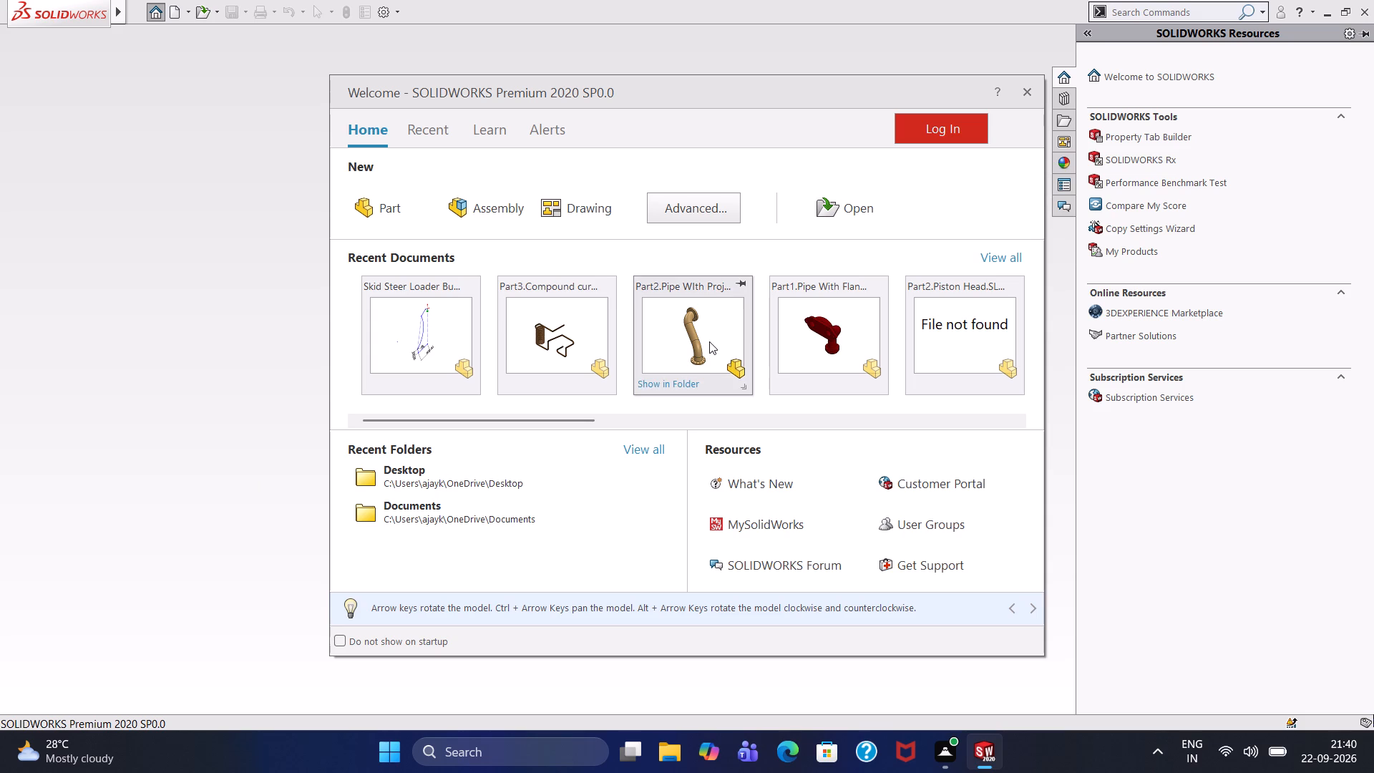
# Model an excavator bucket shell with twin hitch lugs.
# Dismiss the welcome window and create a new part document.
pyautogui.click(1025, 89)
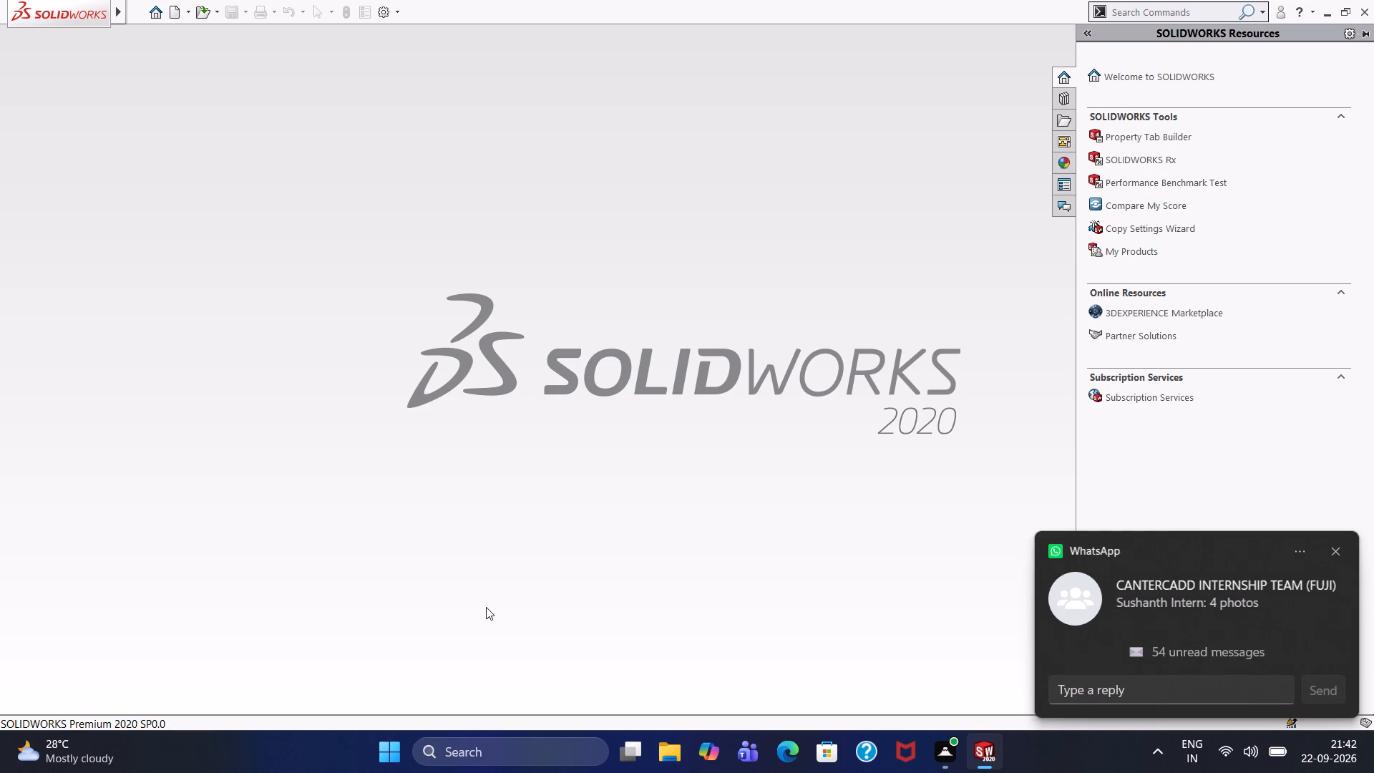
pyautogui.click(173, 5)
pyautogui.doubleClick(368, 334)
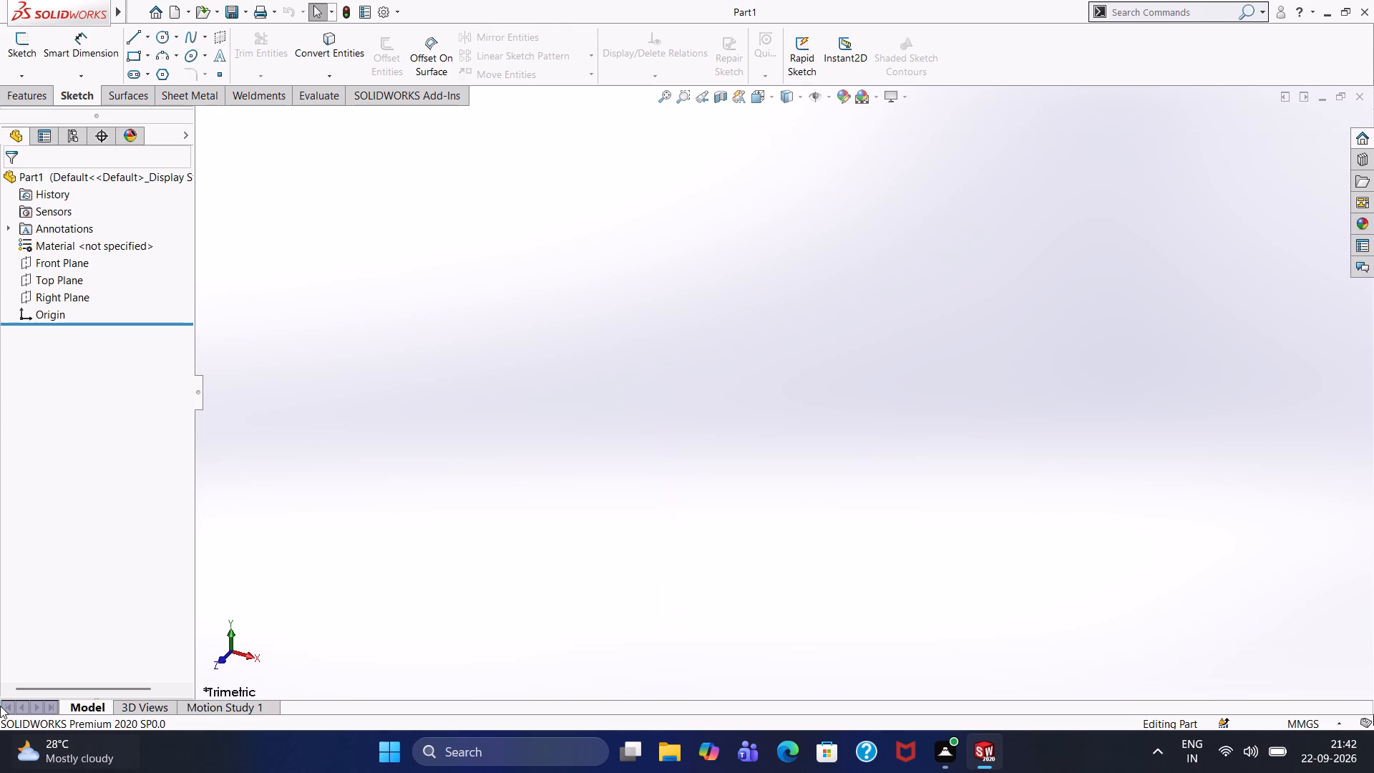
# Start a new sketch on the Right Plane.
pyautogui.click(68, 300)
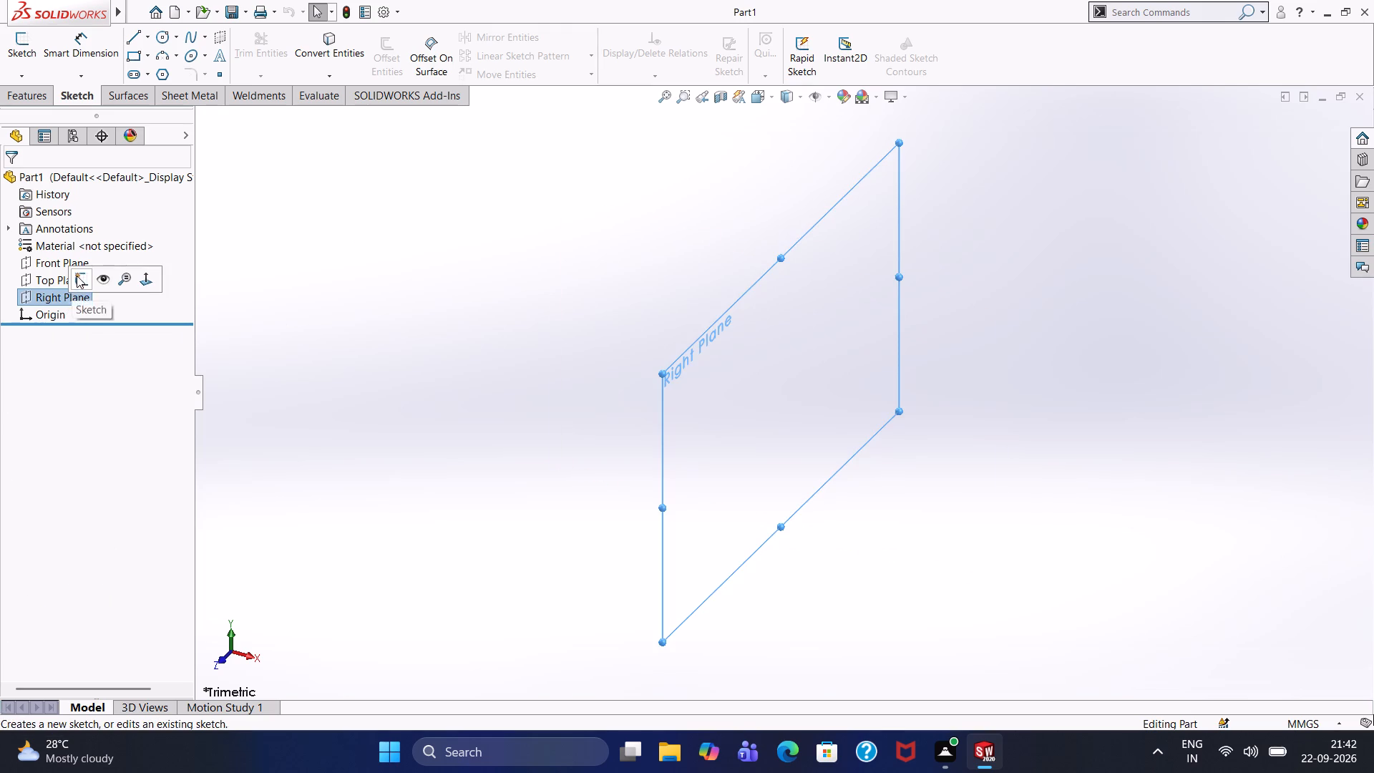
pyautogui.click(77, 276)
pyautogui.click(682, 396)
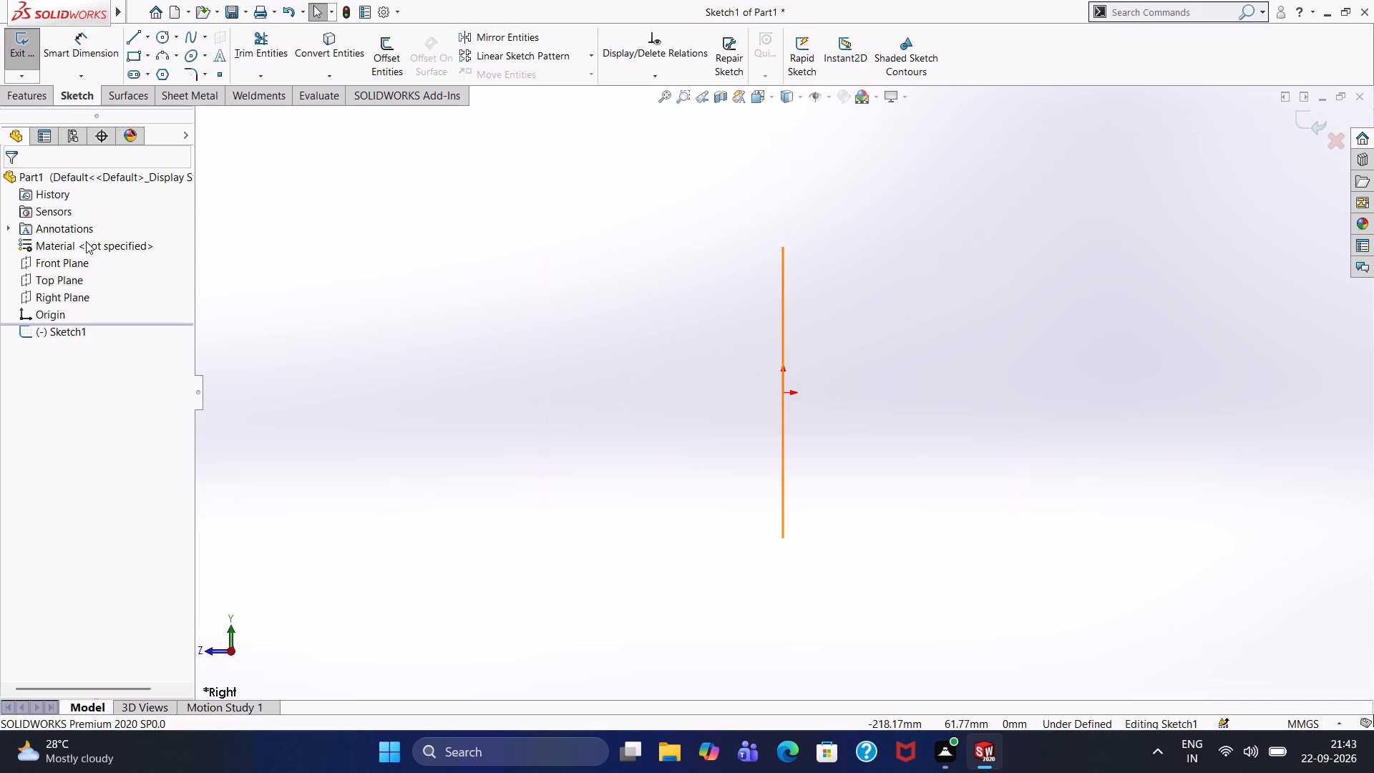
# Draw a vertical centerline about 104 mm long straight down from the origin.
pyautogui.click(147, 28)
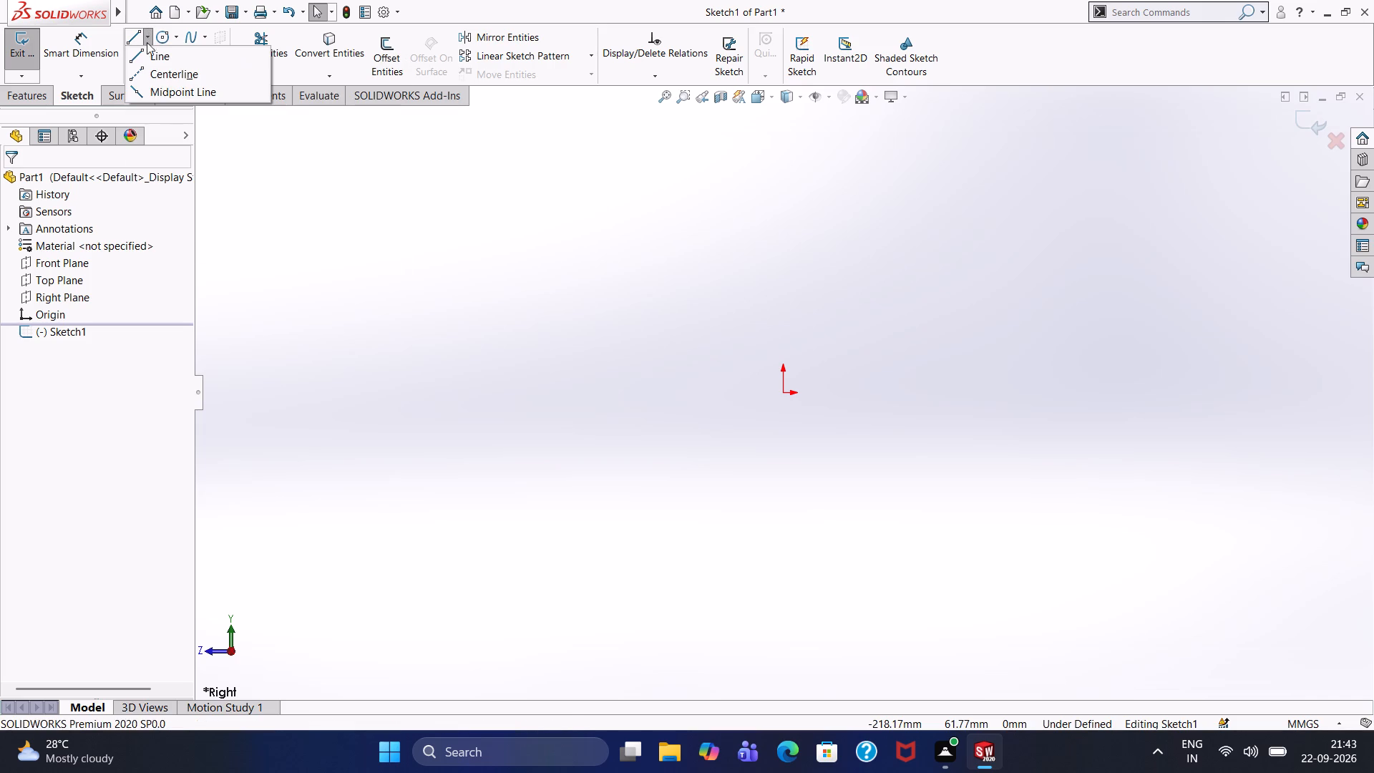
pyautogui.click(154, 77)
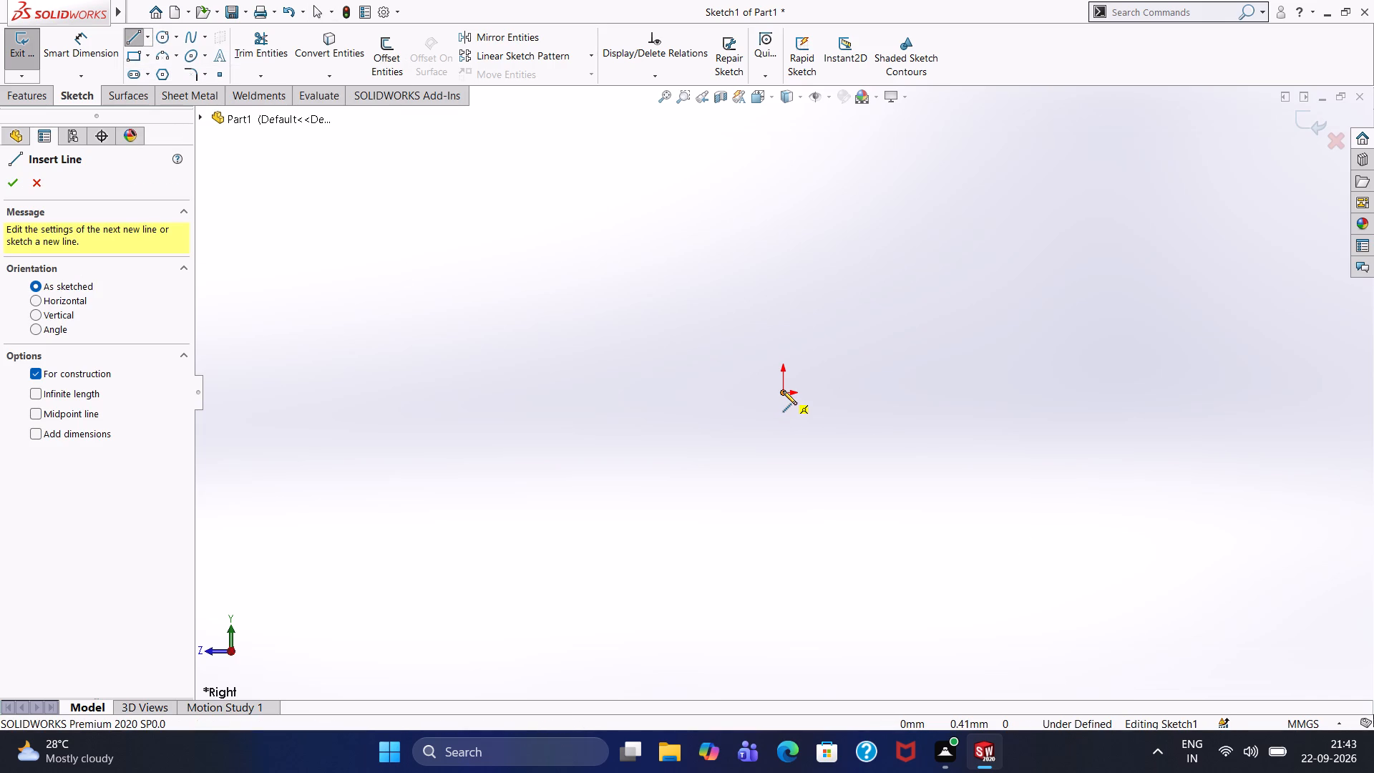
pyautogui.click(783, 391)
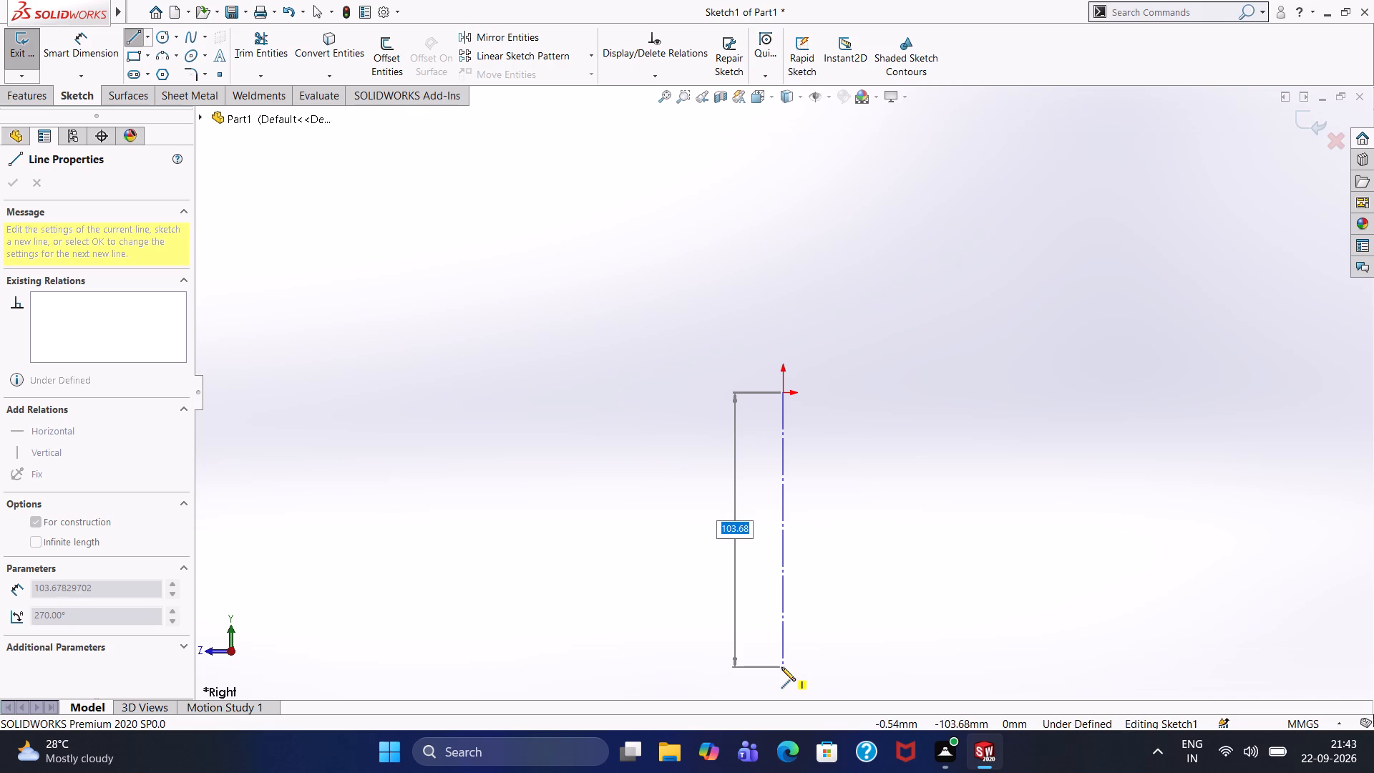
pyautogui.click(781, 667)
pyautogui.rightClick(832, 465)
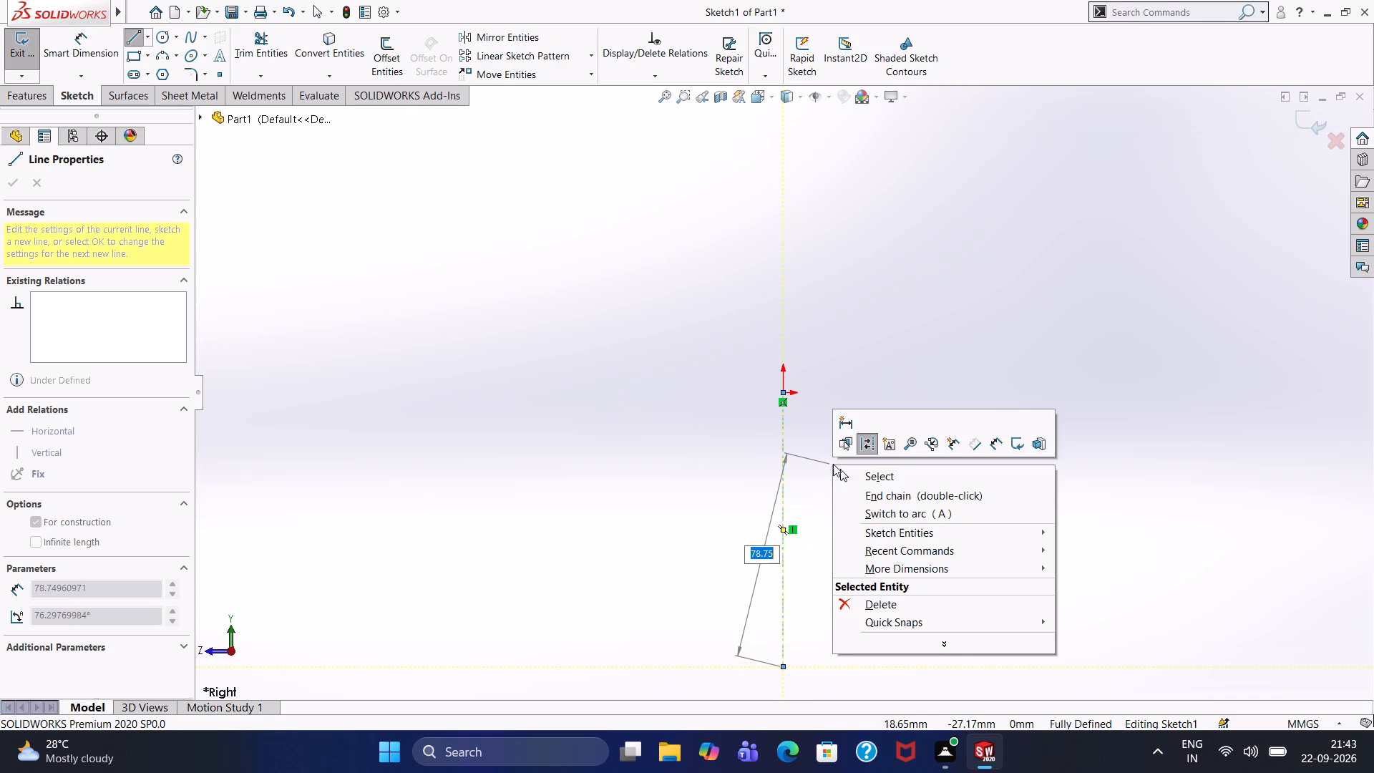
pyautogui.click(858, 477)
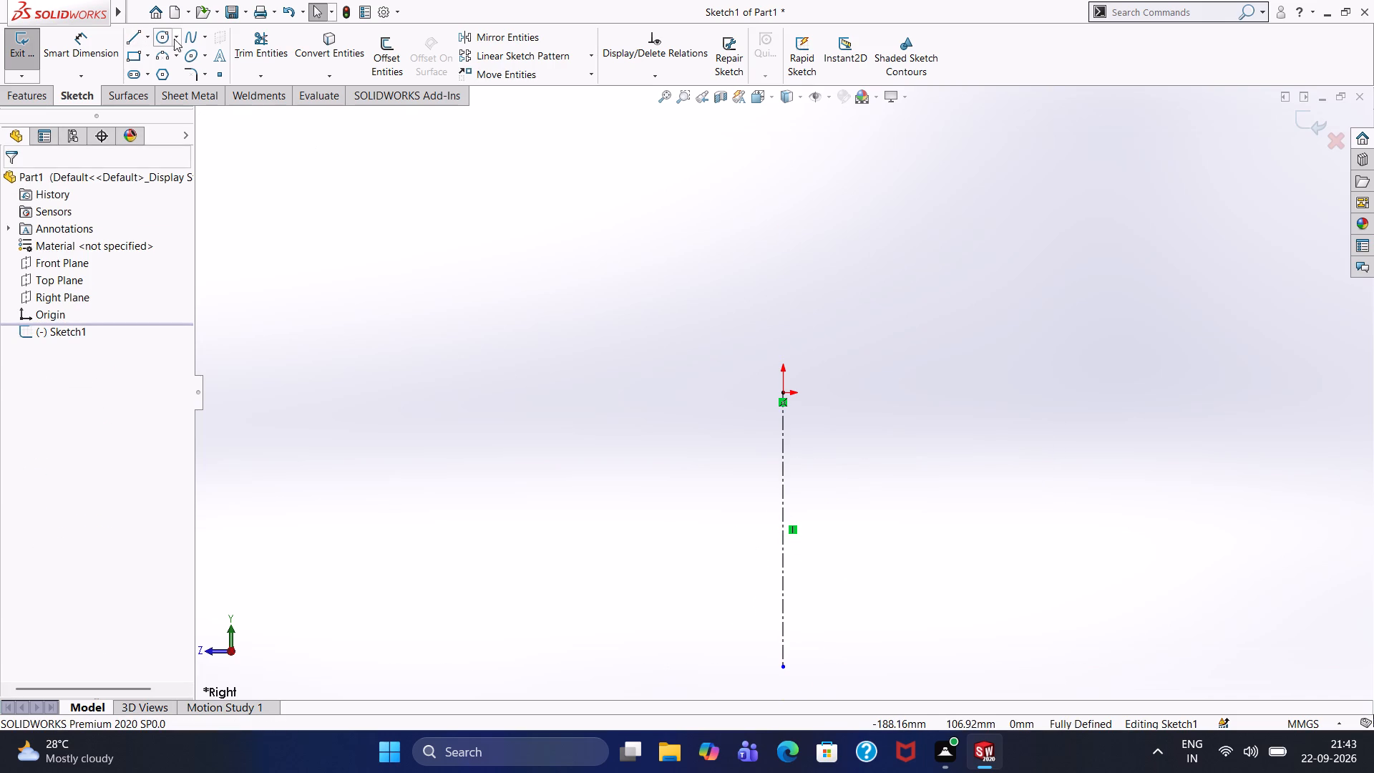
# Draw two connected lines from the centerline's lower end: about 30 mm sloping down to the left, and about 12 mm steeply upward.
pyautogui.click(133, 37)
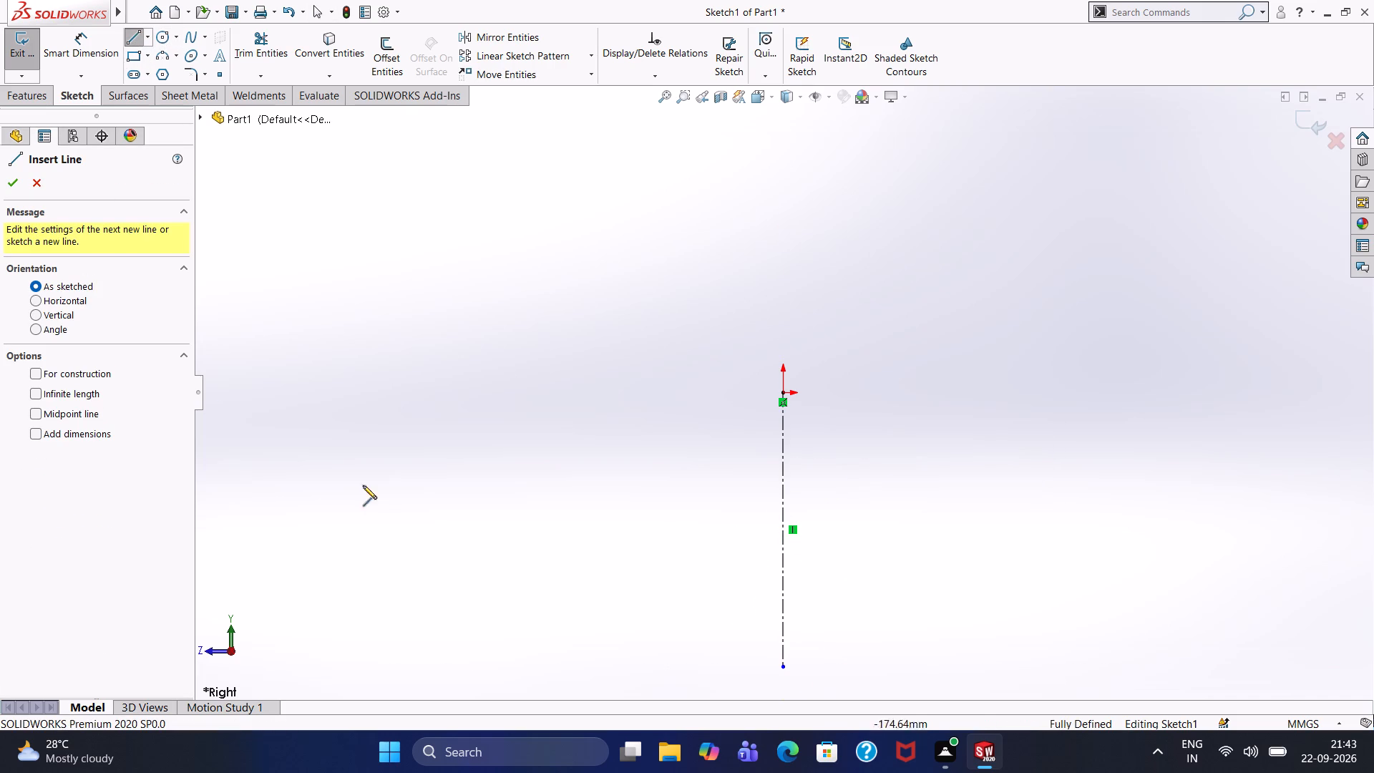
pyautogui.scroll(-3, 695, 503)
pyautogui.scroll(2, 731, 530)
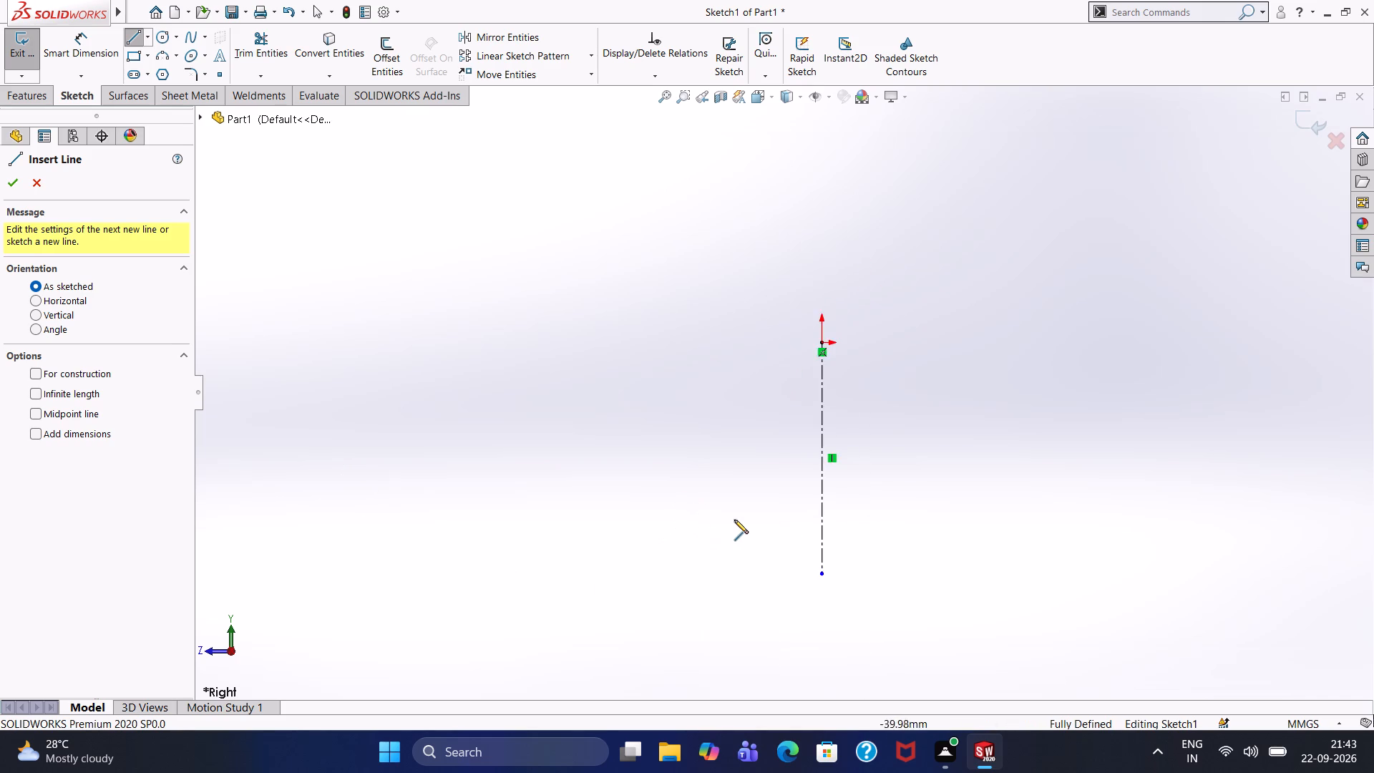
pyautogui.scroll(4, 734, 520)
pyautogui.scroll(-1, 735, 518)
pyautogui.scroll(1, 784, 533)
pyautogui.scroll(-1, 784, 533)
pyautogui.scroll(1, 784, 533)
pyautogui.scroll(-3, 770, 412)
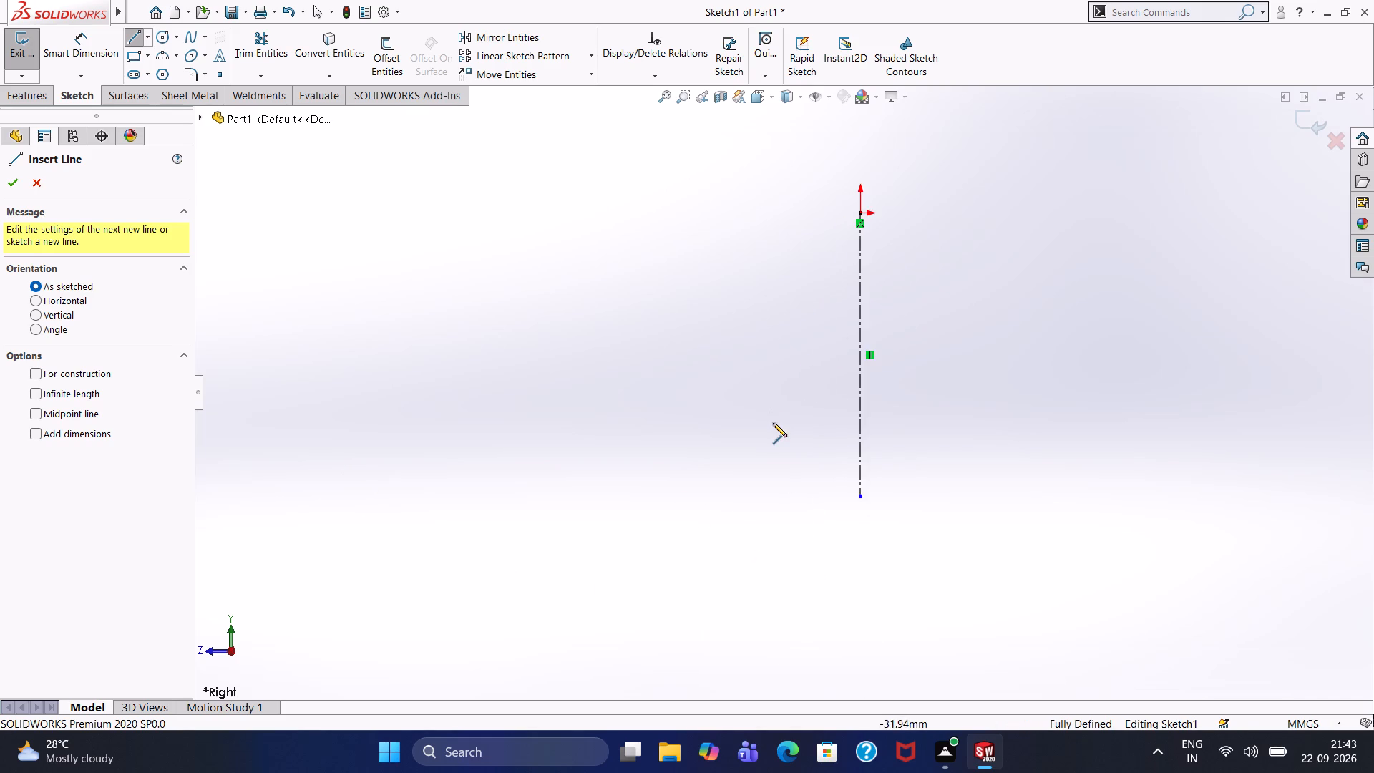
pyautogui.scroll(-2, 774, 423)
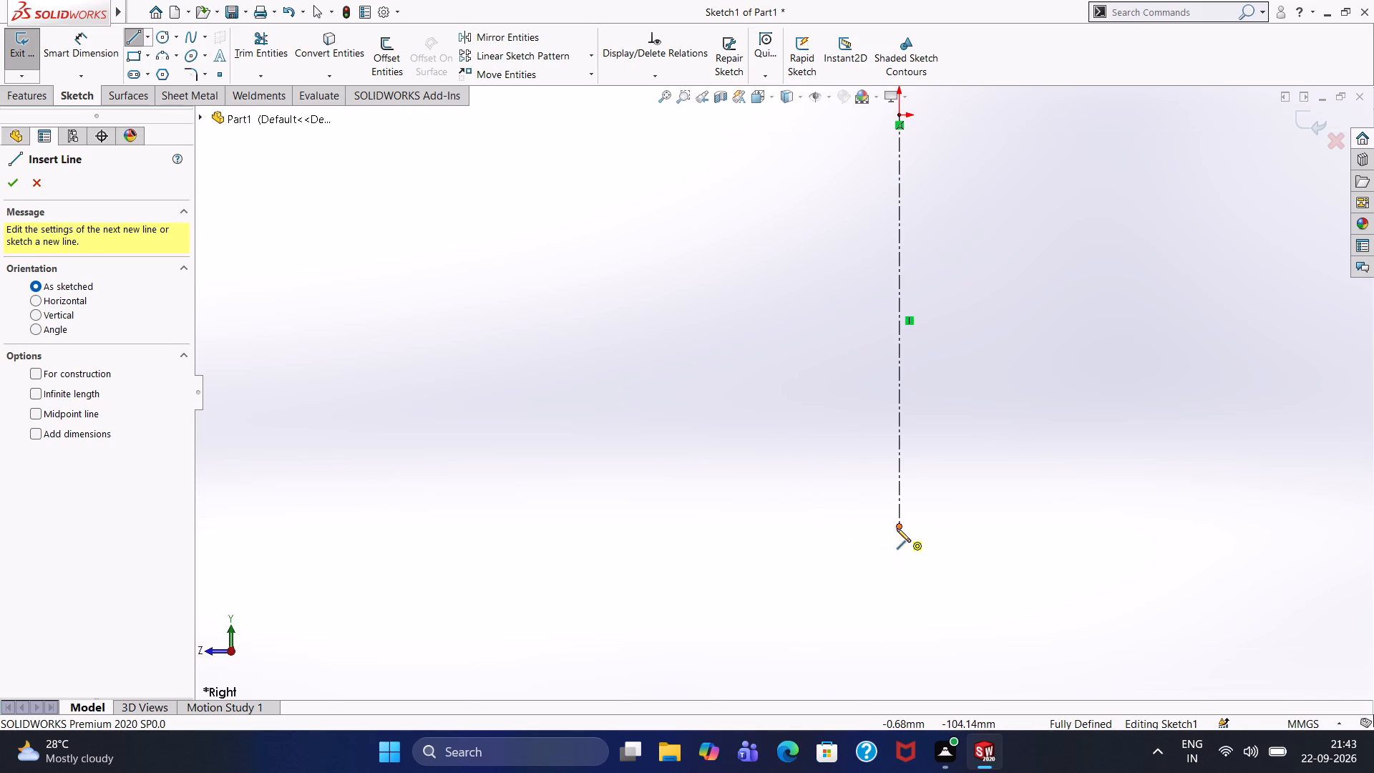
pyautogui.click(897, 528)
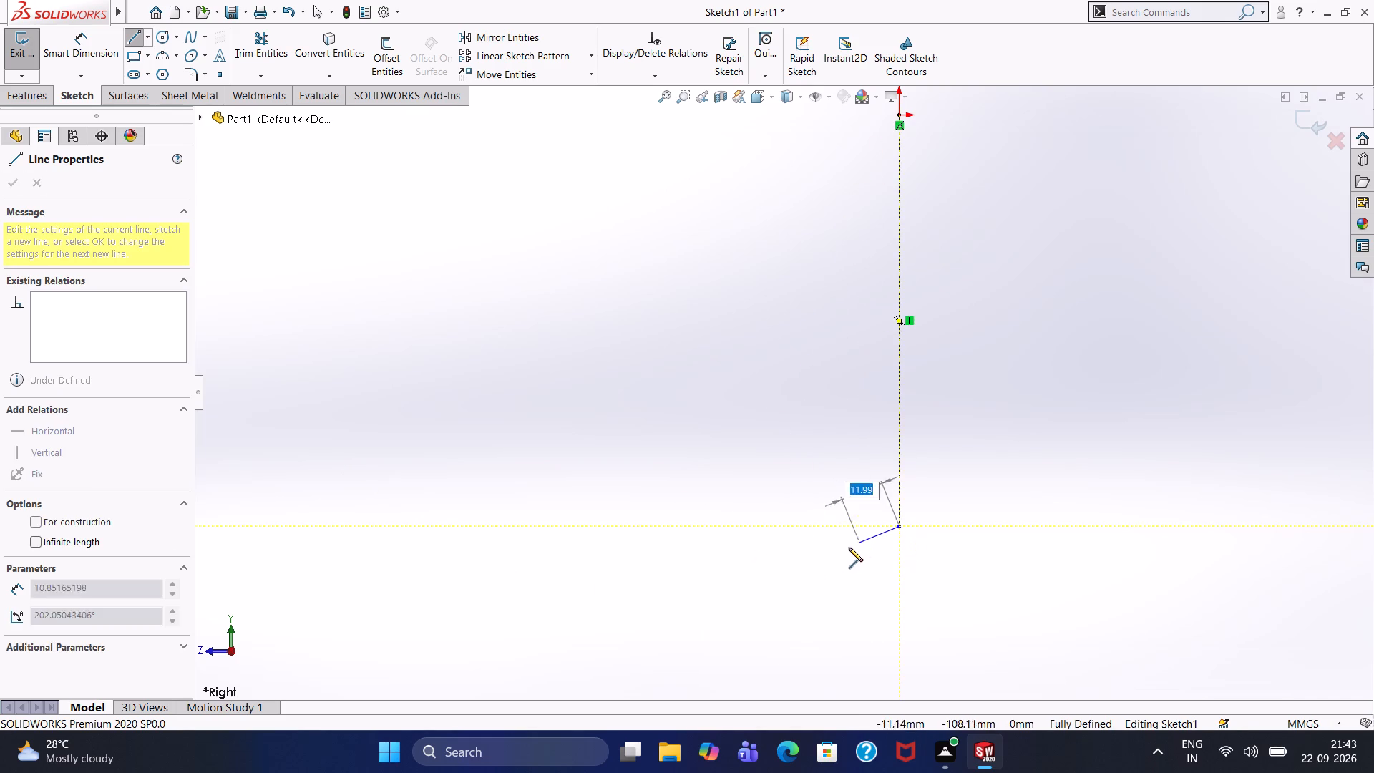
pyautogui.click(791, 575)
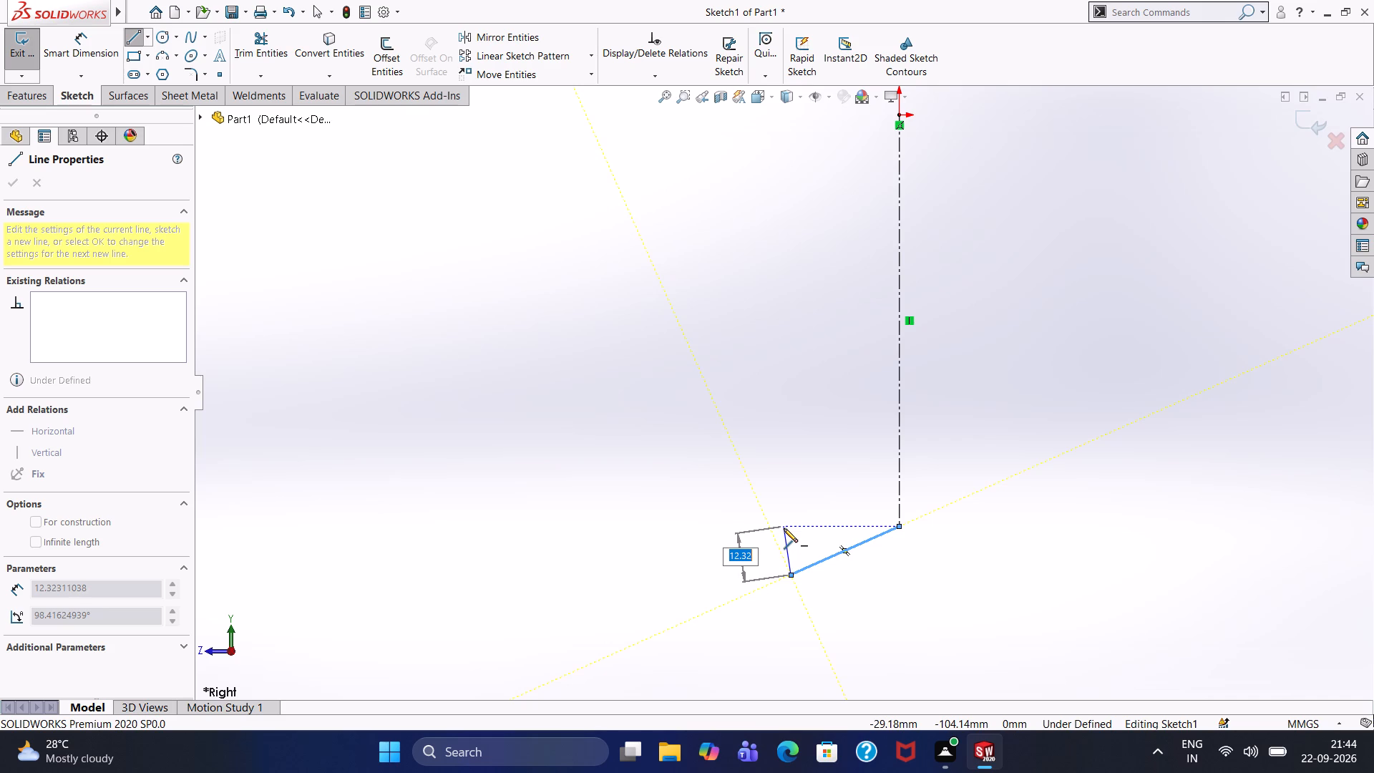
pyautogui.click(784, 528)
pyautogui.rightClick(842, 470)
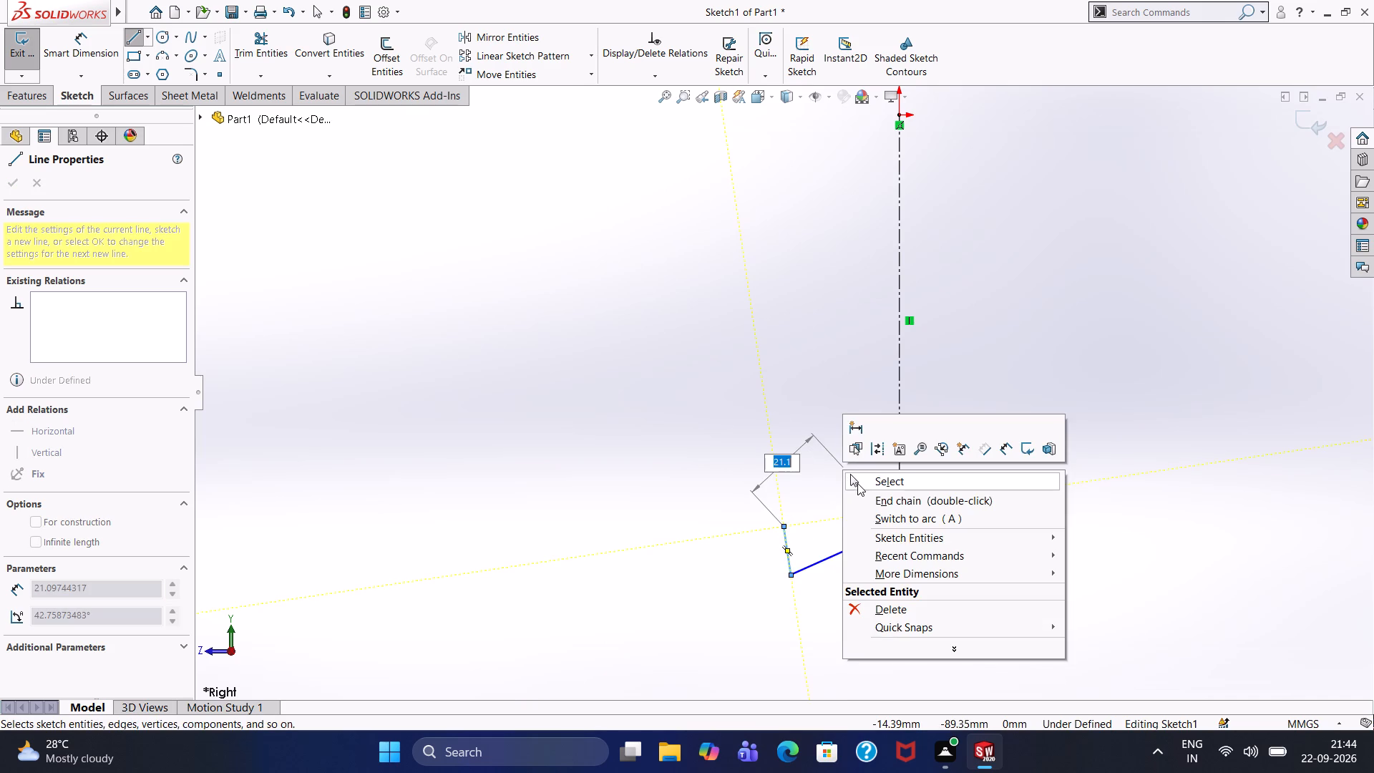
pyautogui.click(858, 483)
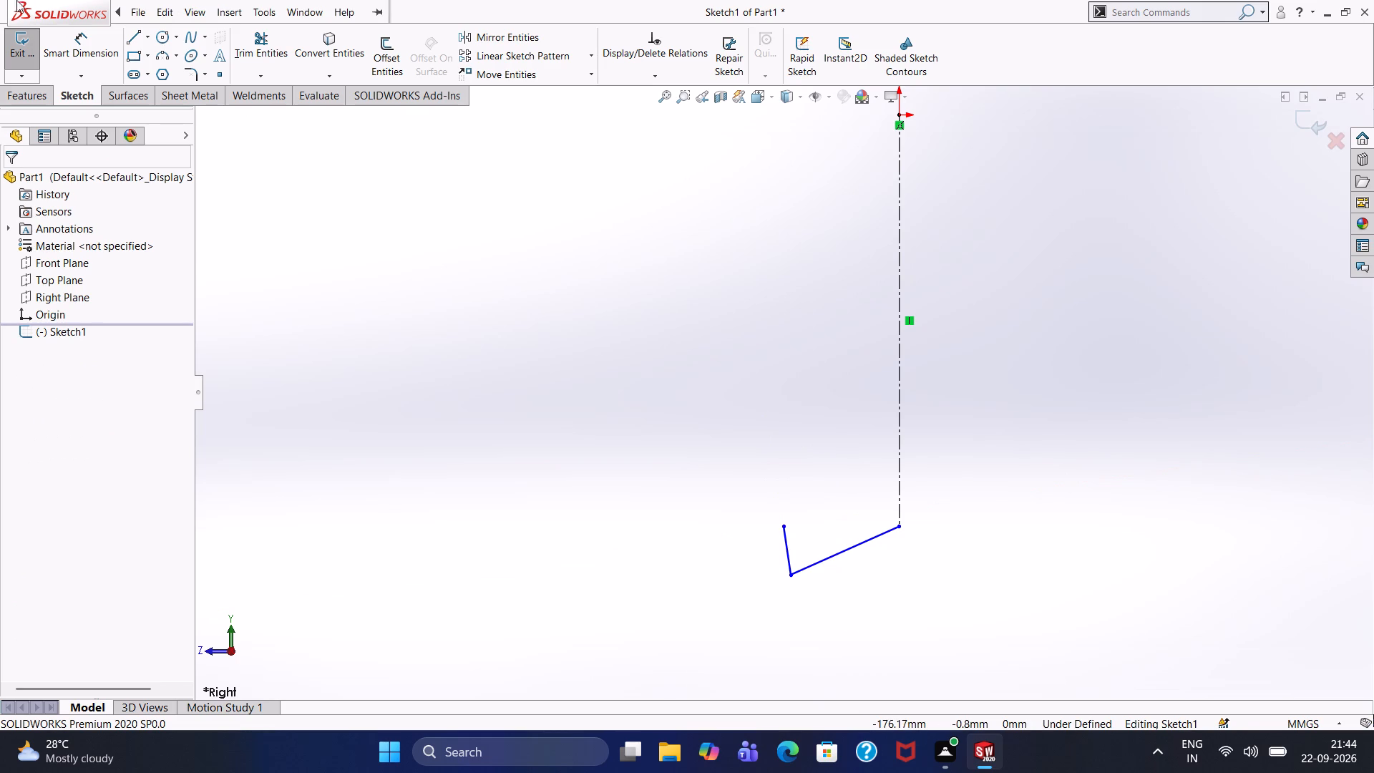
# Draw a line about 16 mm long from the centerline's lower end, sloping up to the right.
pyautogui.click(133, 44)
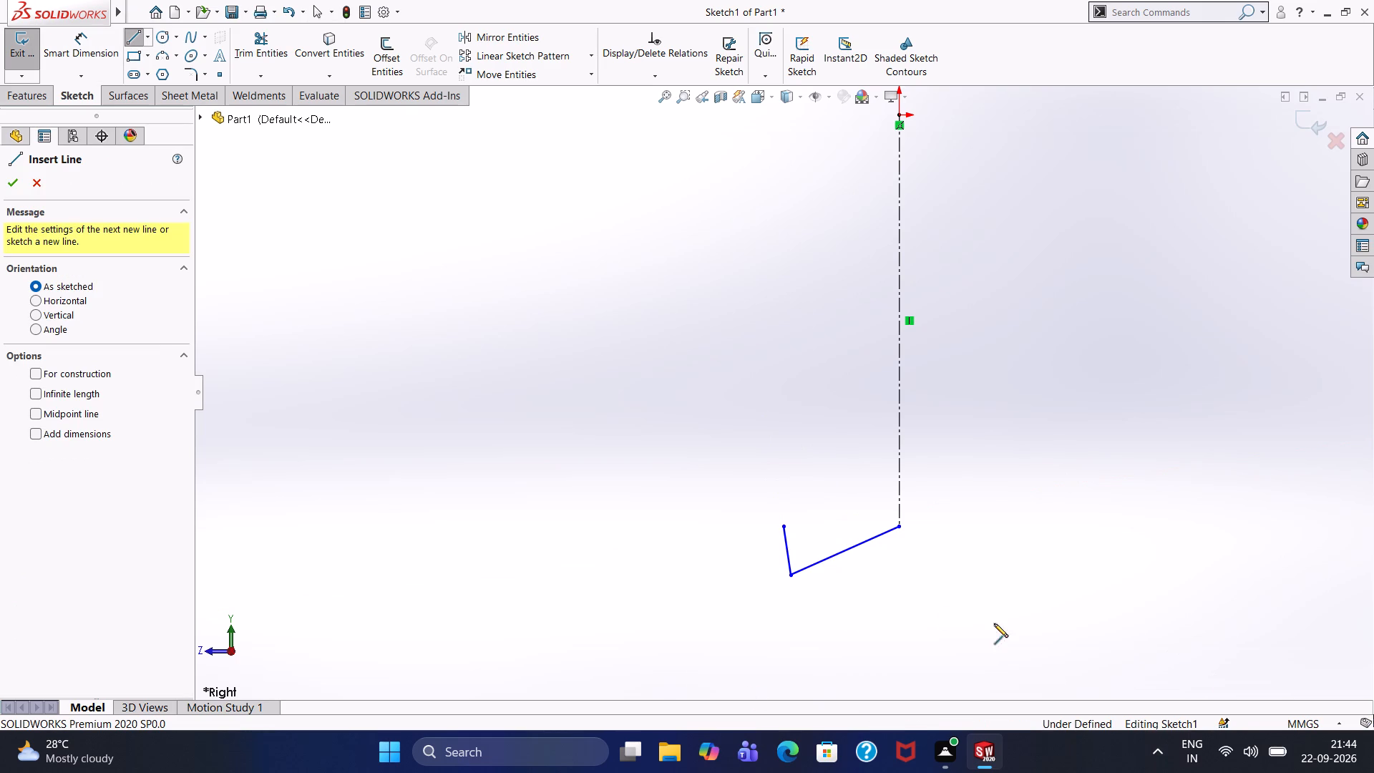
pyautogui.click(901, 528)
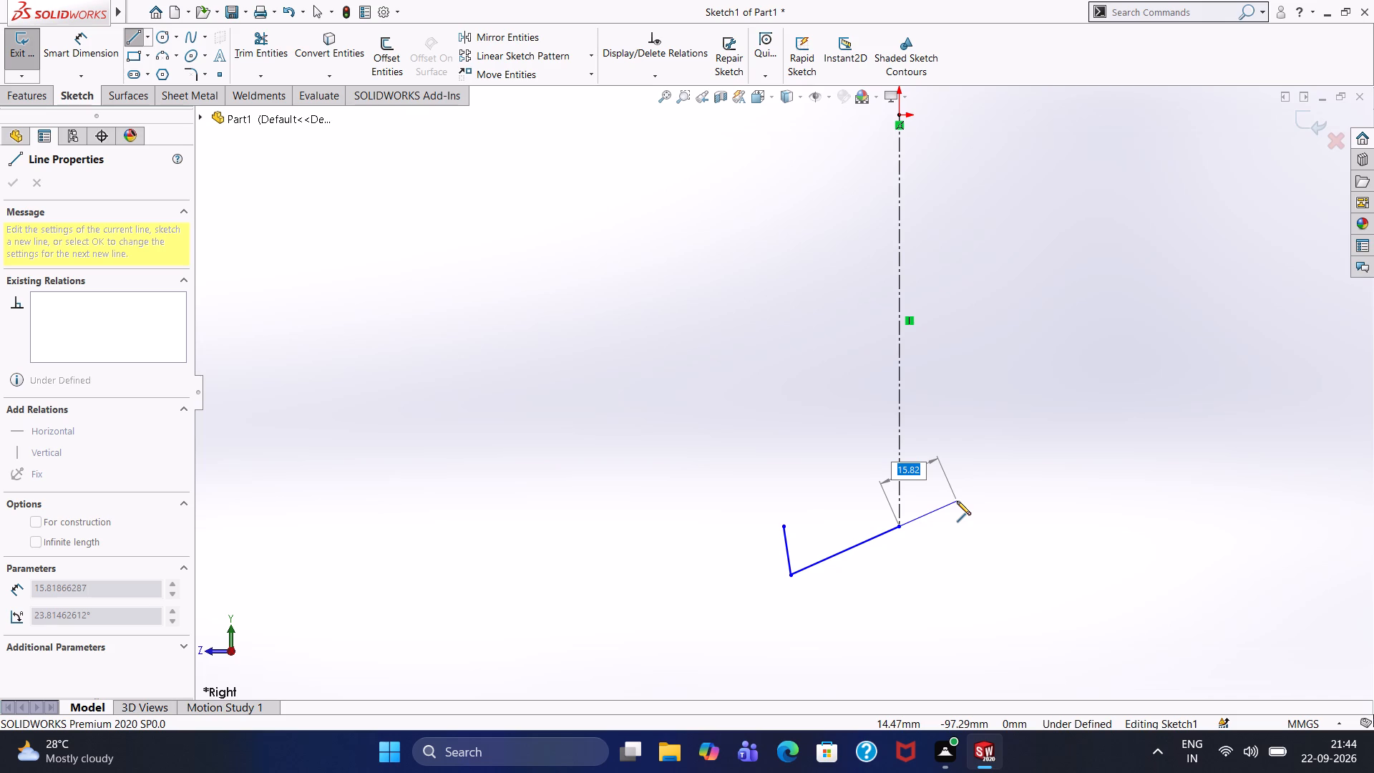
pyautogui.click(957, 501)
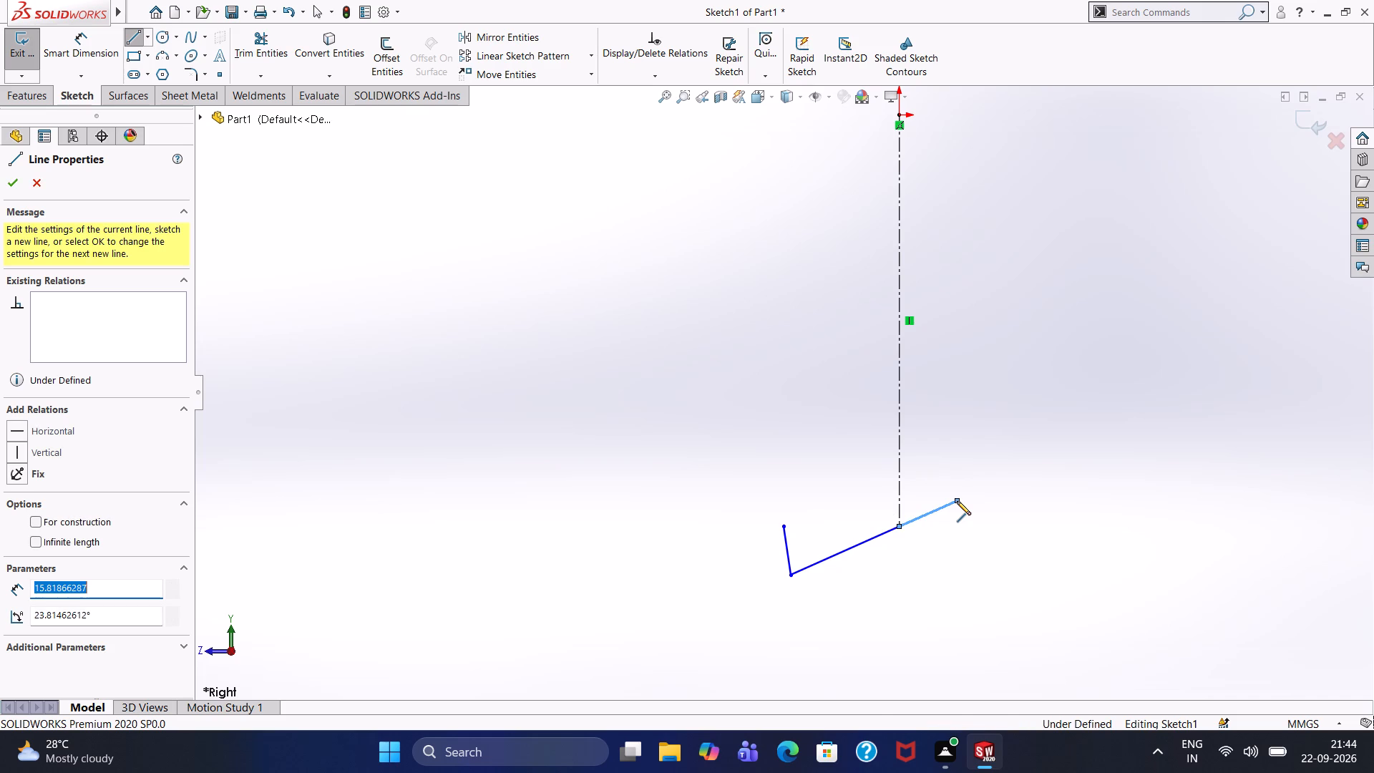
pyautogui.rightClick(999, 466)
pyautogui.click(1004, 474)
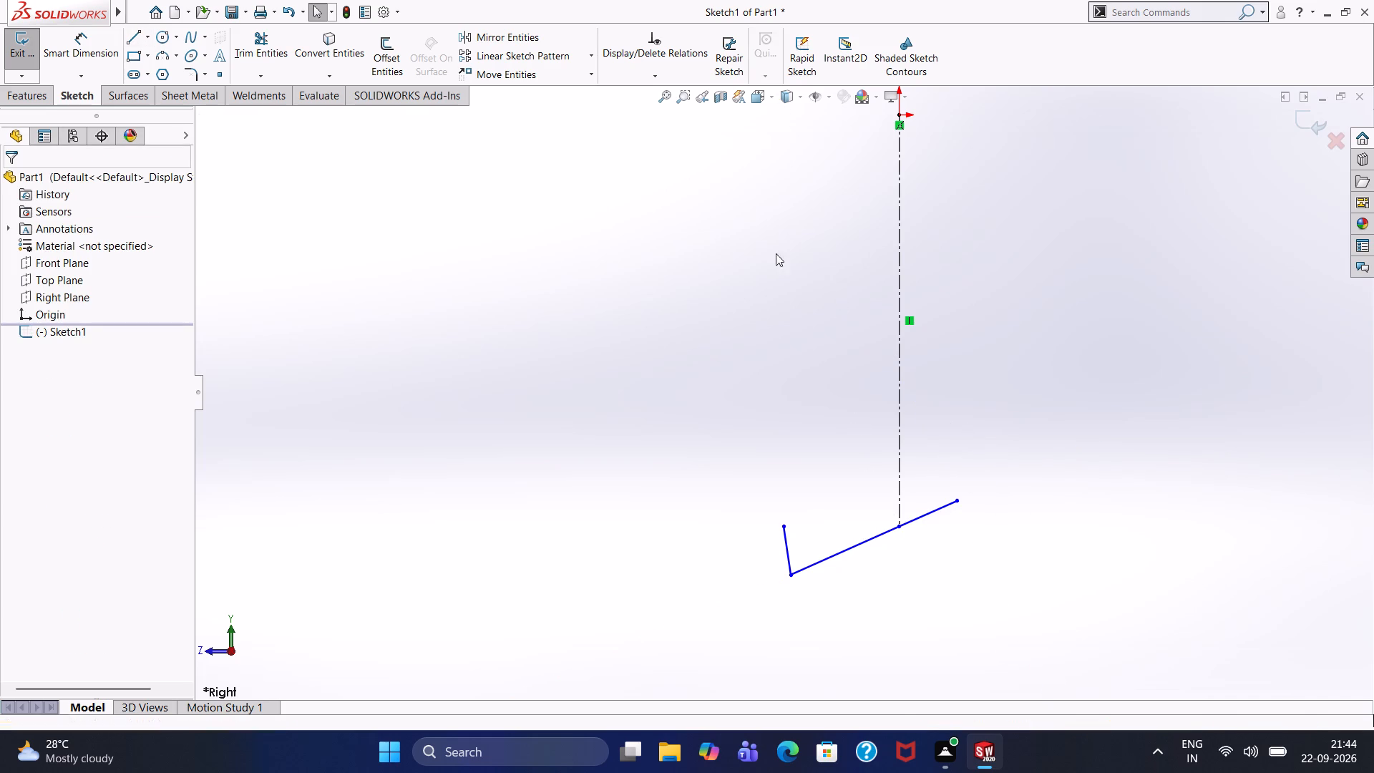
# Draw two connected lines leftward from the origin: about 11 mm sloping up, and about 19 mm sloping down.
pyautogui.scroll(1, 931, 256)
pyautogui.scroll(-1, 931, 256)
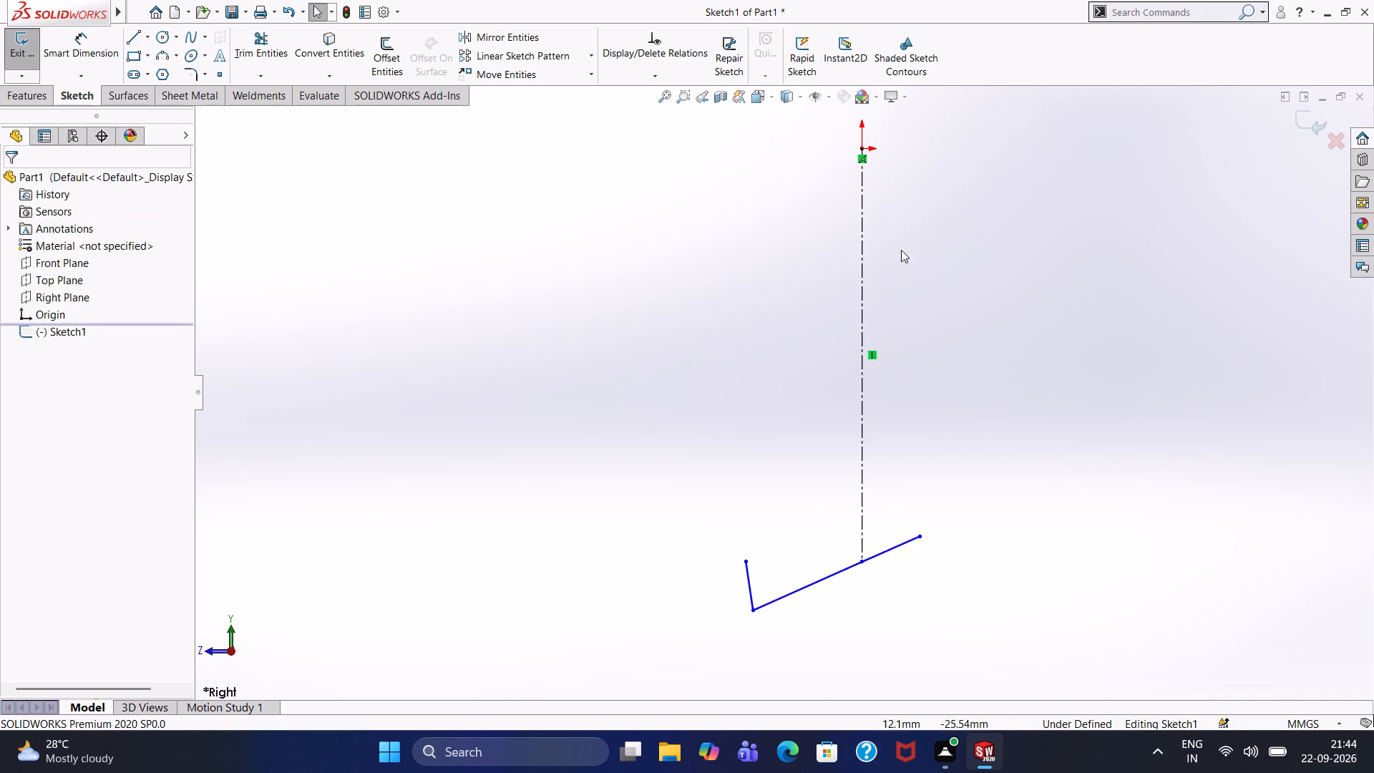
pyautogui.click(134, 44)
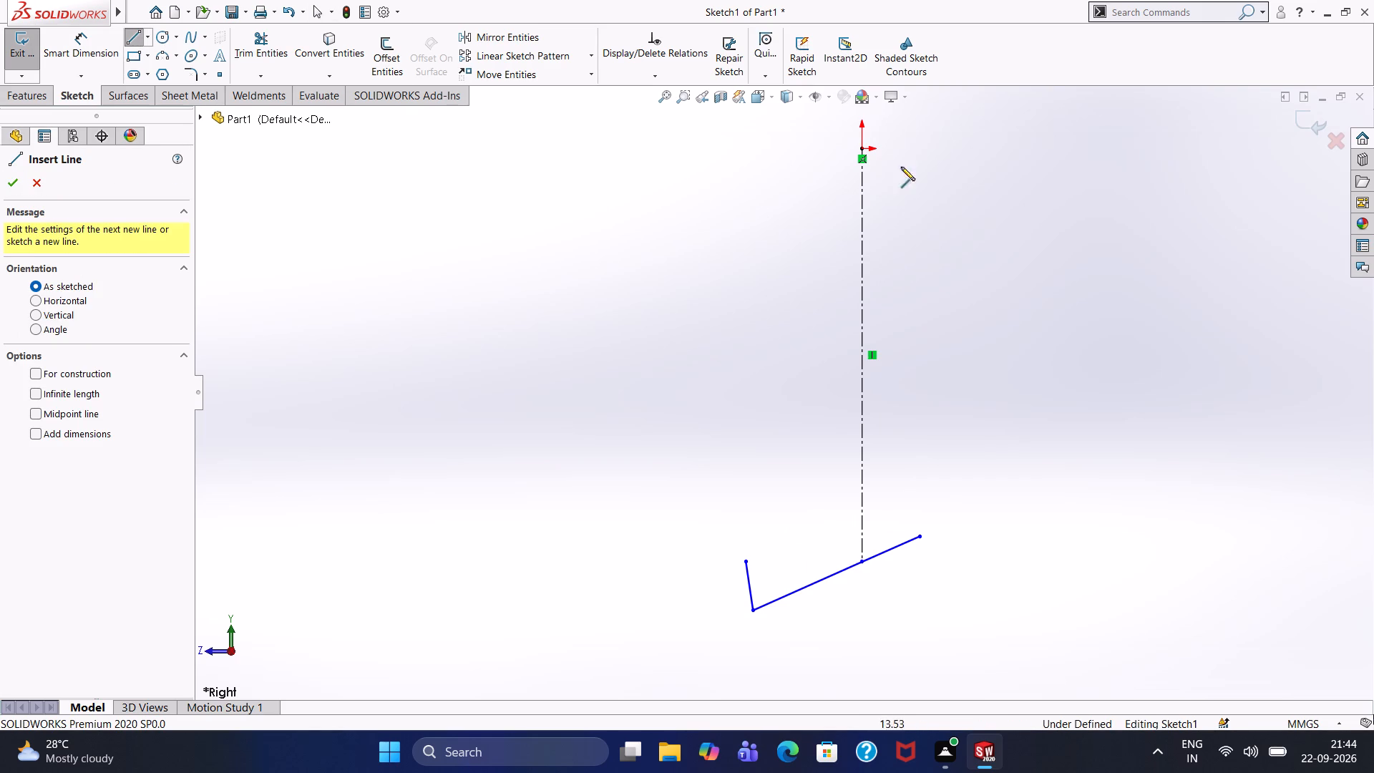
pyautogui.click(859, 146)
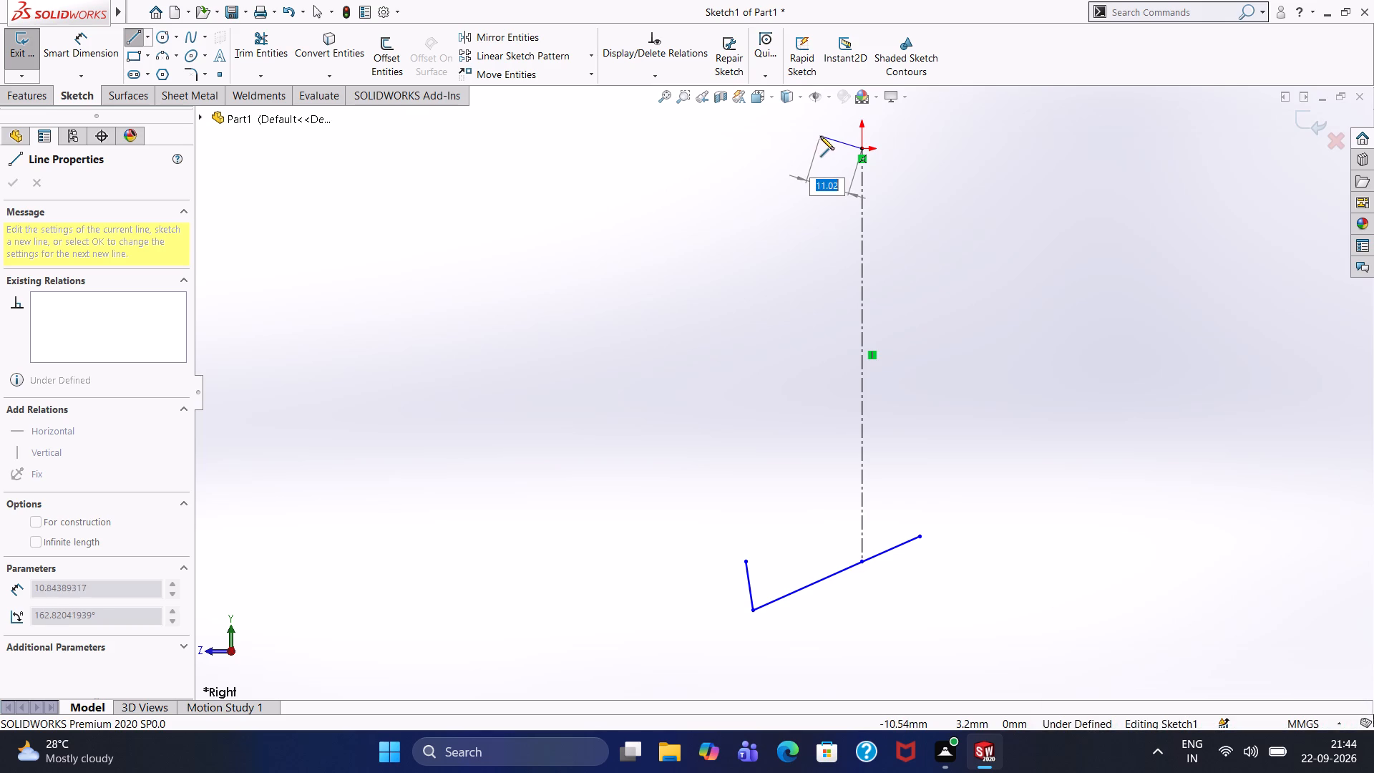
pyautogui.click(822, 132)
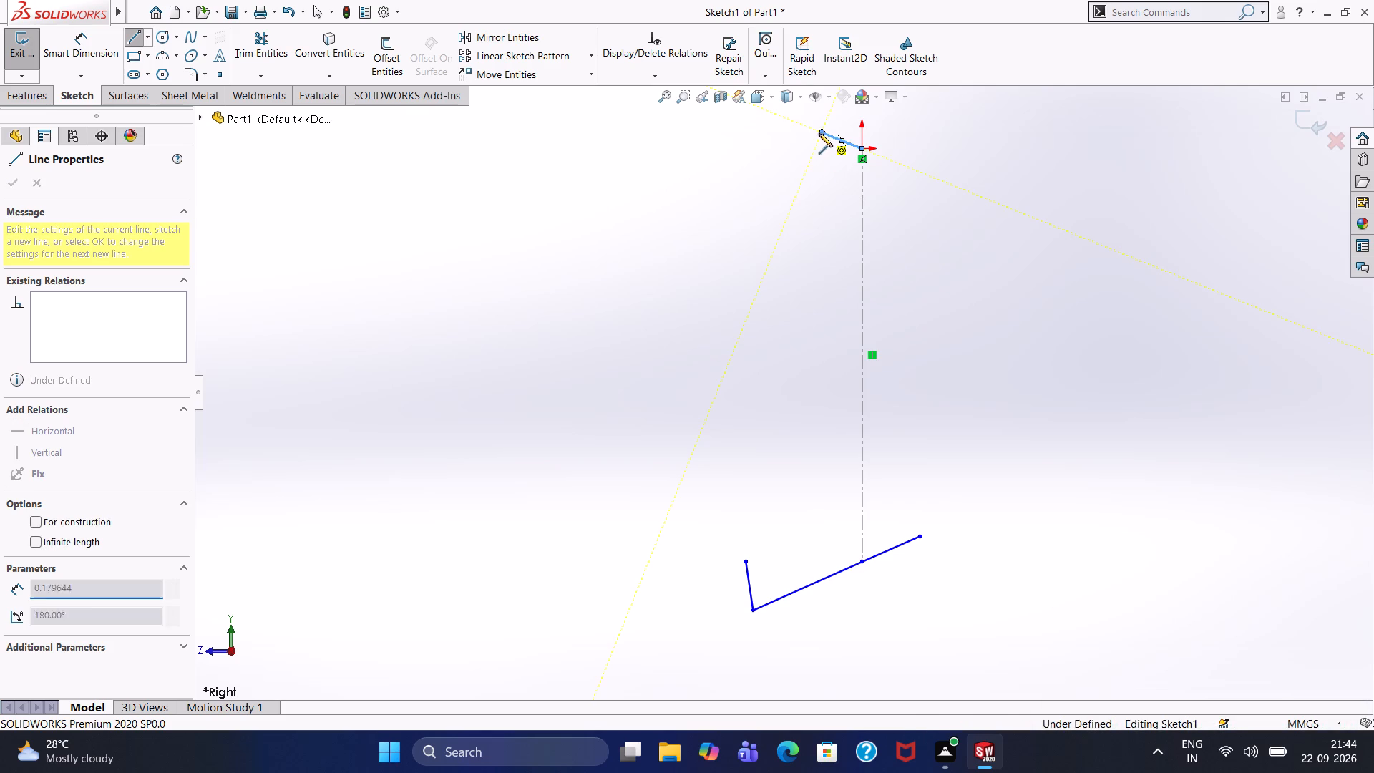
pyautogui.click(756, 162)
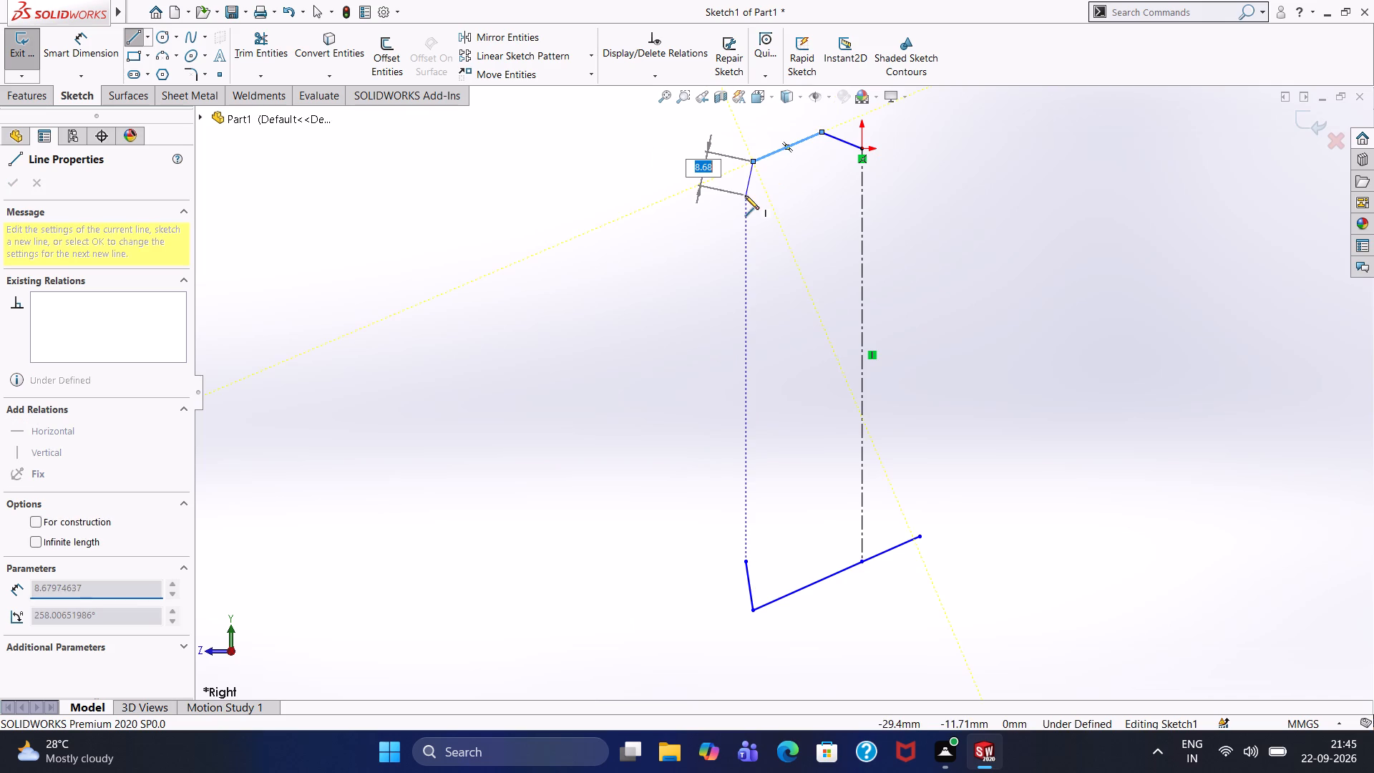
pyautogui.rightClick(745, 195)
pyautogui.click(764, 203)
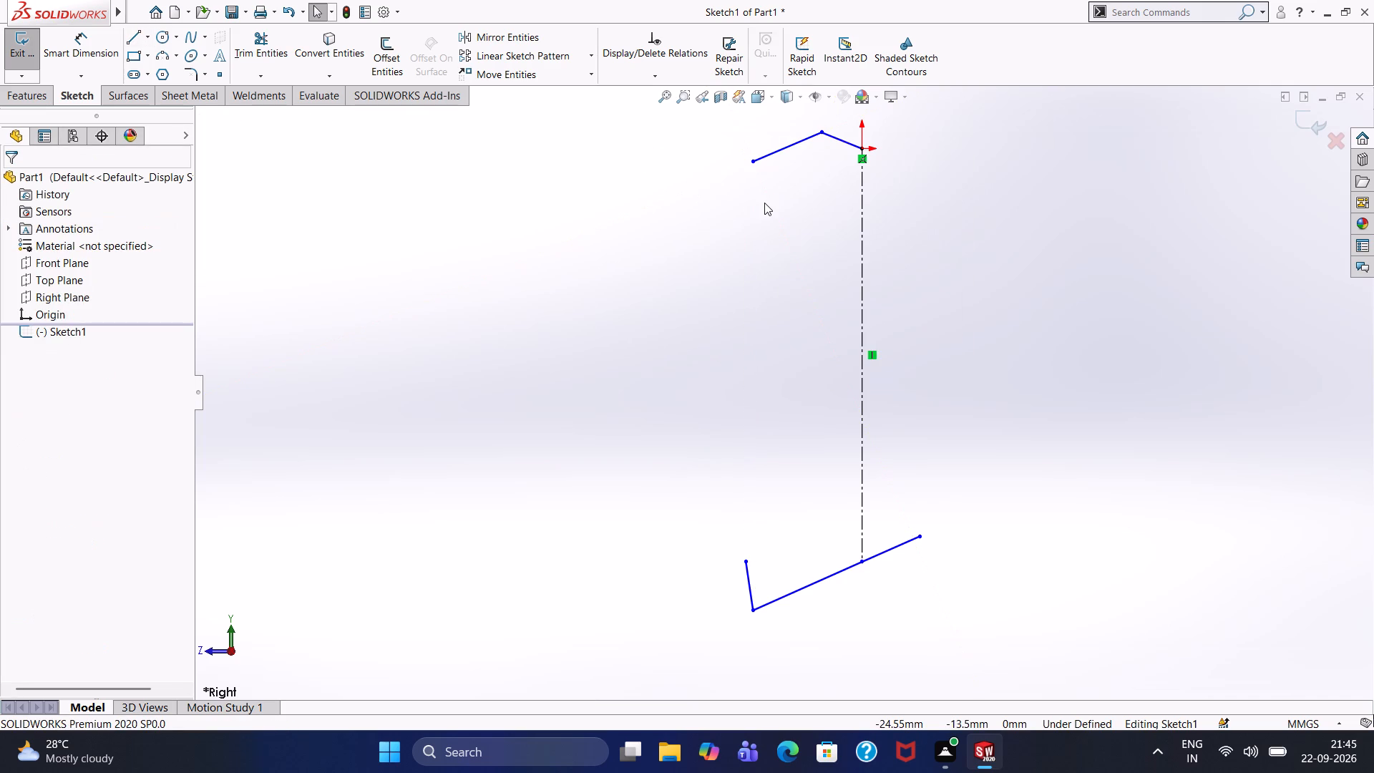
# Draw a line about 36 mm long from the origin, sloping down to the right.
pyautogui.click(136, 42)
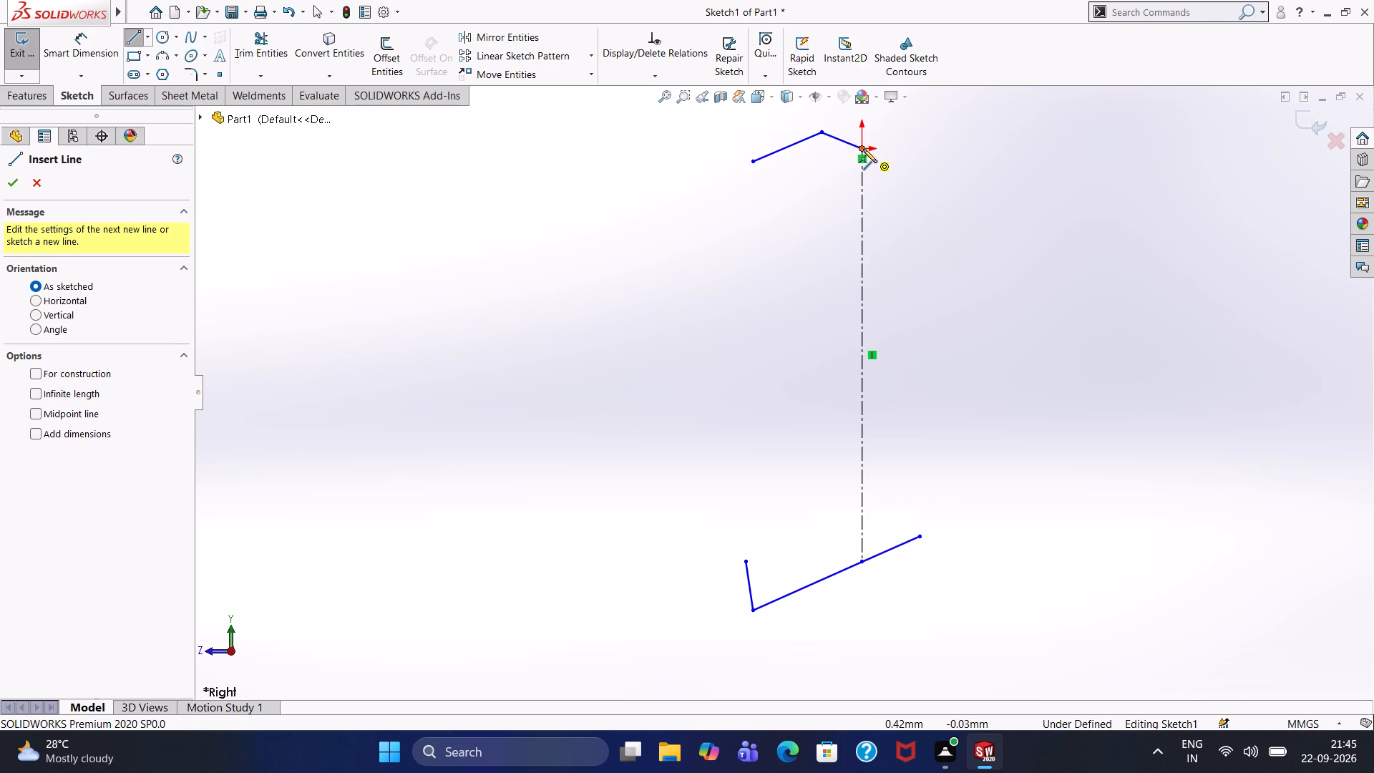
pyautogui.click(863, 149)
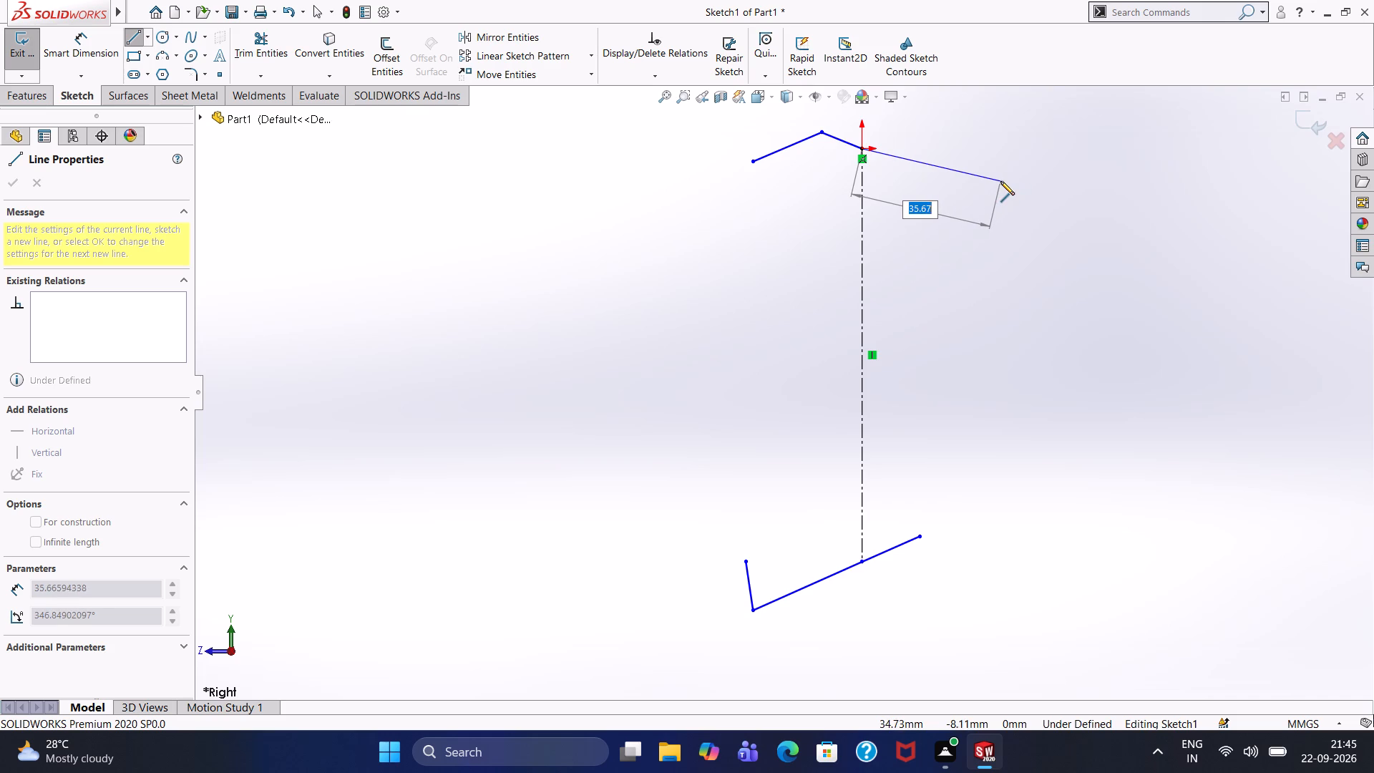
pyautogui.click(1000, 181)
pyautogui.rightClick(1026, 177)
pyautogui.click(1035, 189)
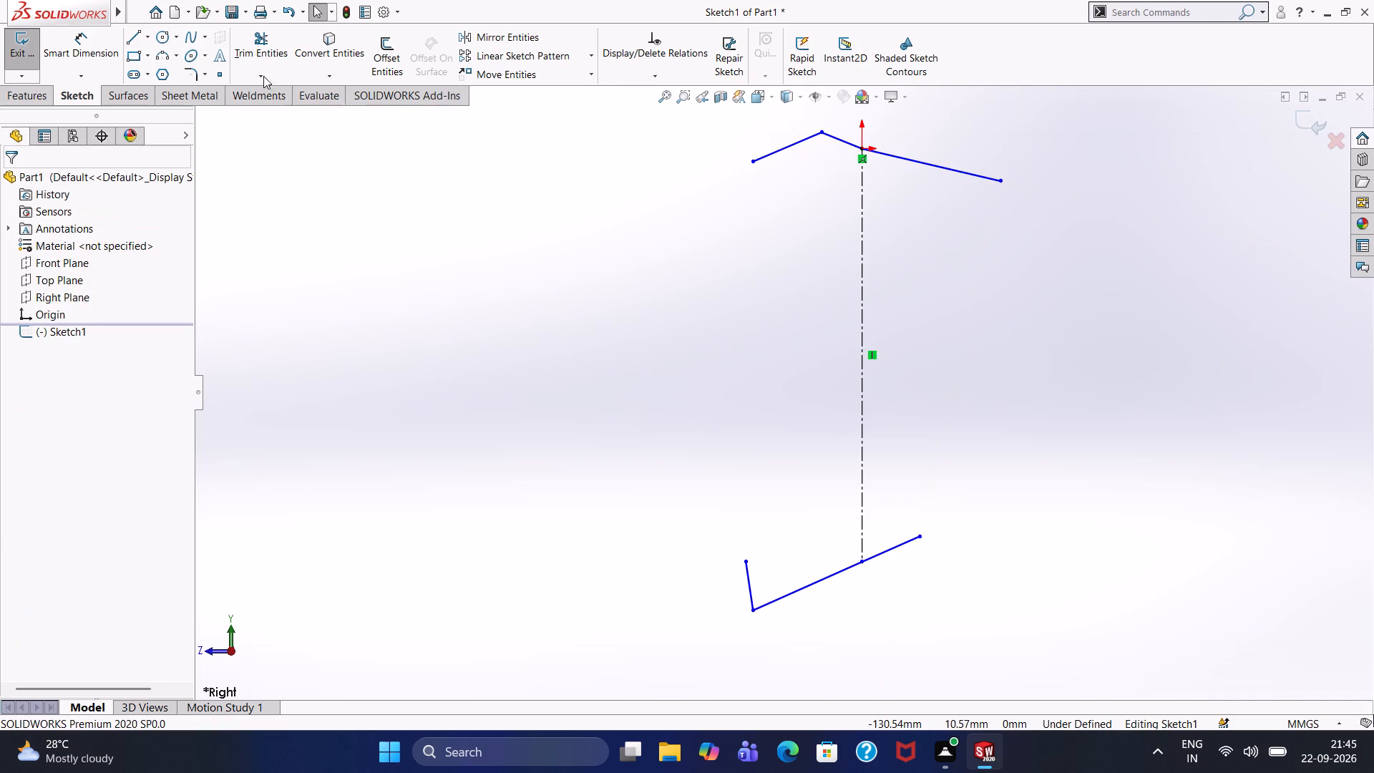
# Start a 3 Point Arc in the Right Plane sketch.
pyautogui.click(164, 57)
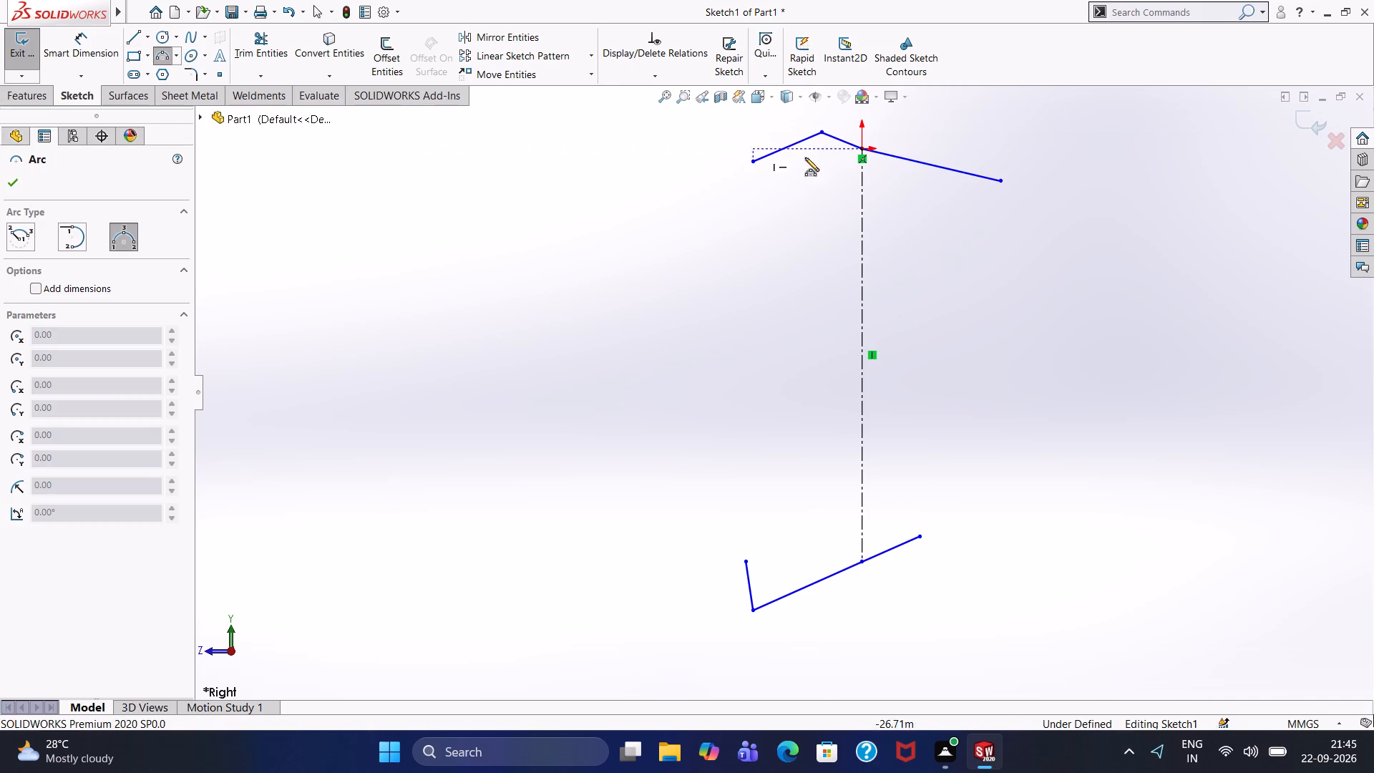
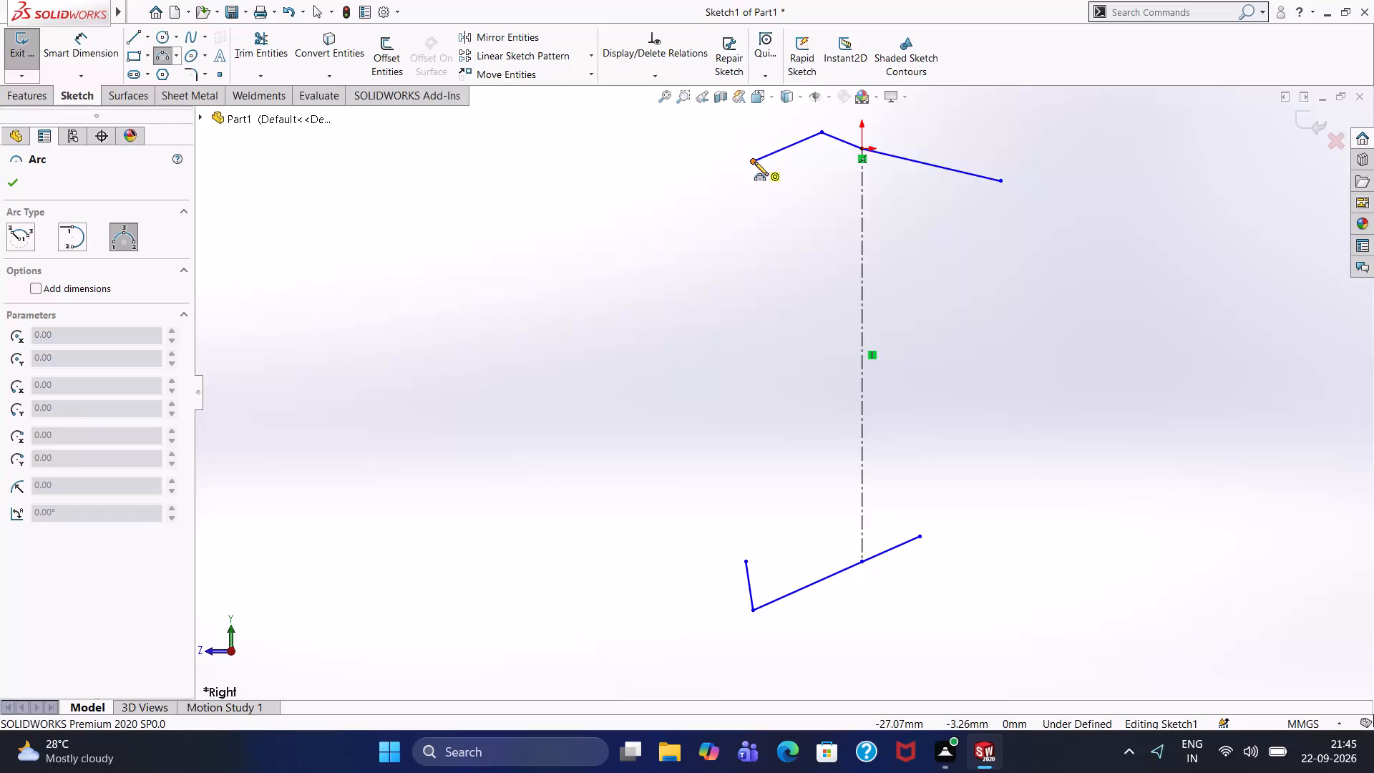
# Draw a three-point arc of about 96 mm radius joining the profile's left open ends, bulging toward the centerline.
pyautogui.click(747, 562)
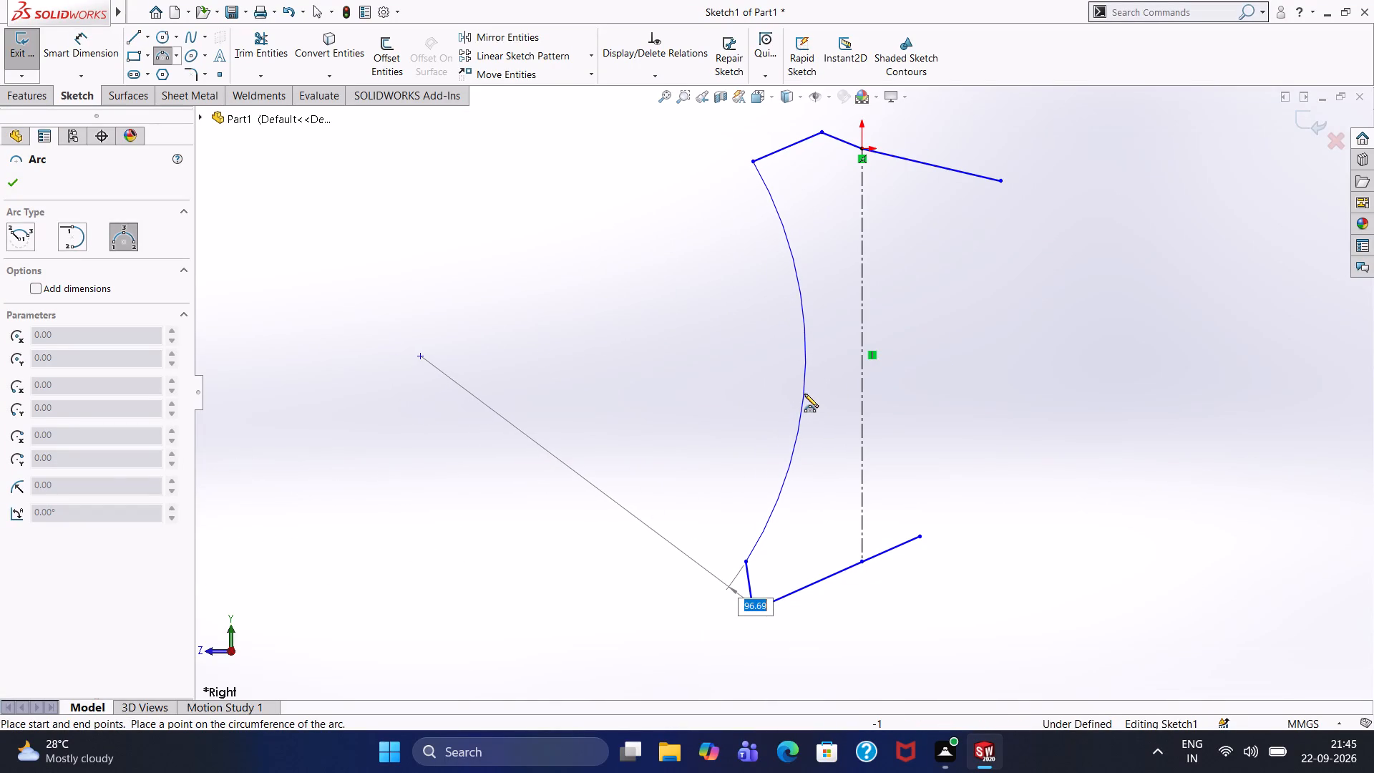
pyautogui.click(804, 394)
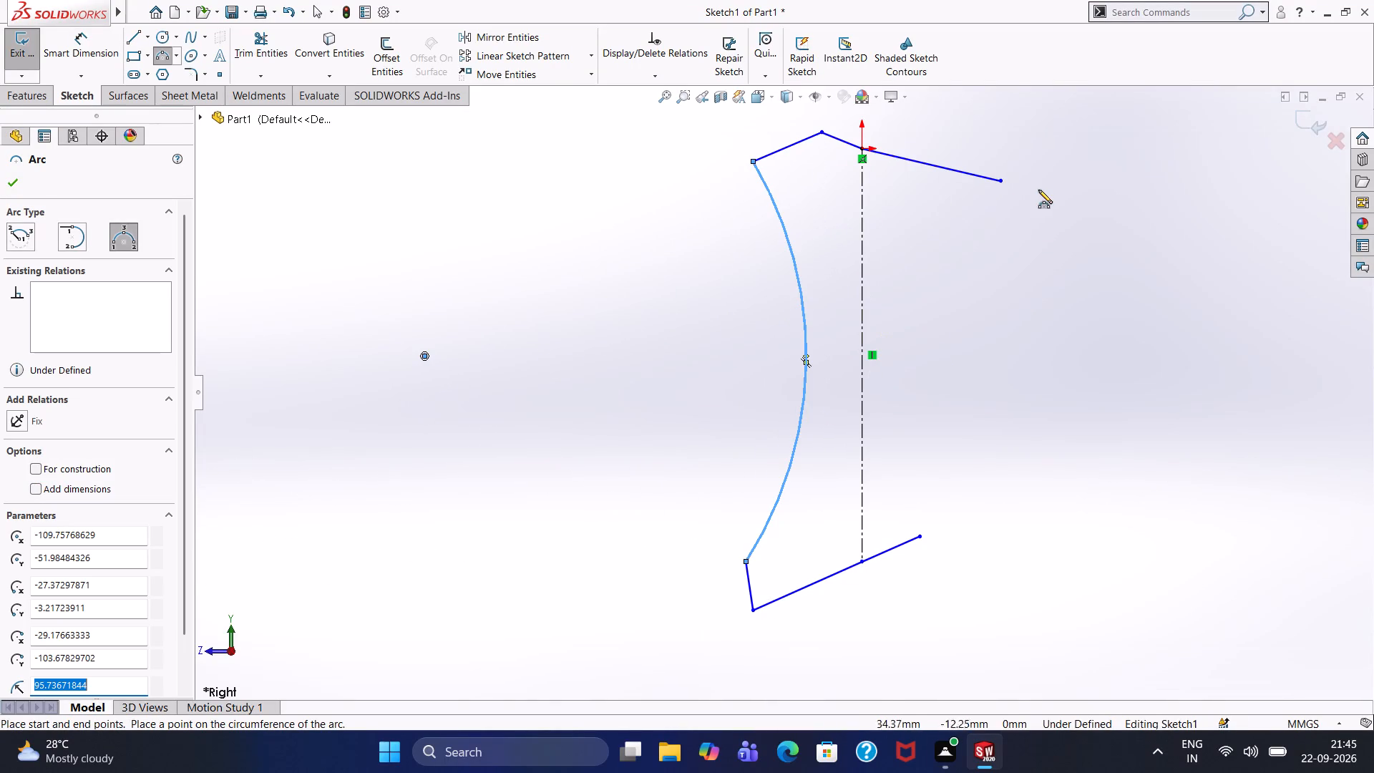
# Close the profile's right side with a three-point arc of about 50 mm radius between the open line ends, bulging outward.
pyautogui.click(1001, 183)
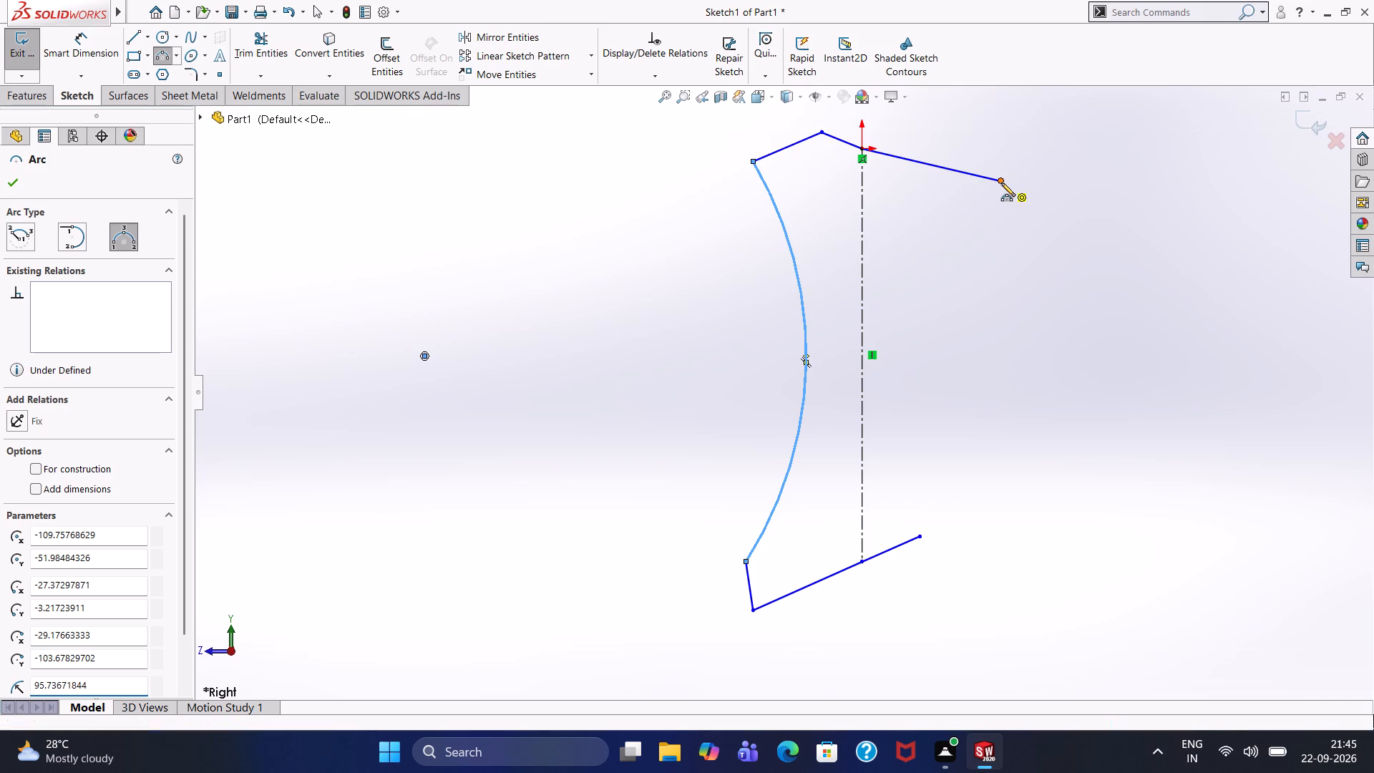
pyautogui.click(921, 533)
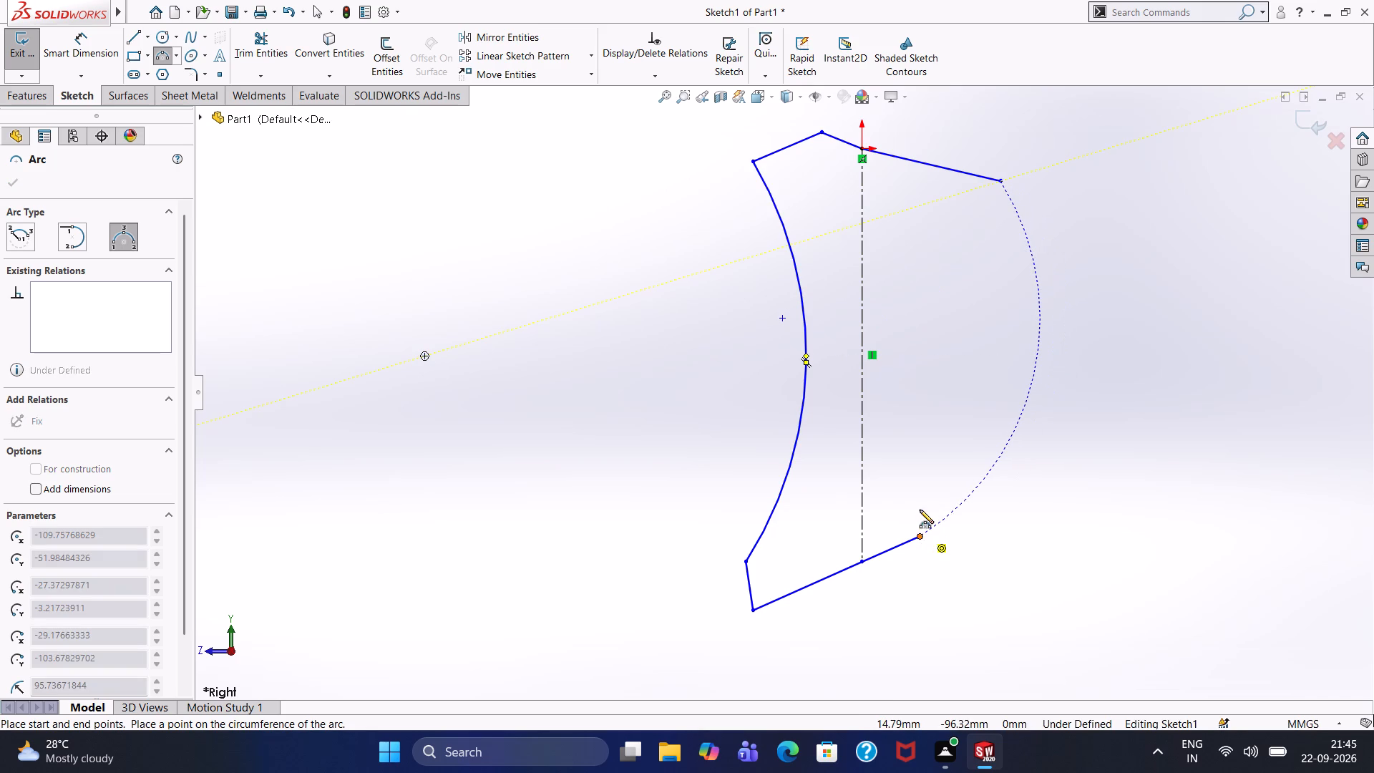
pyautogui.click(1021, 482)
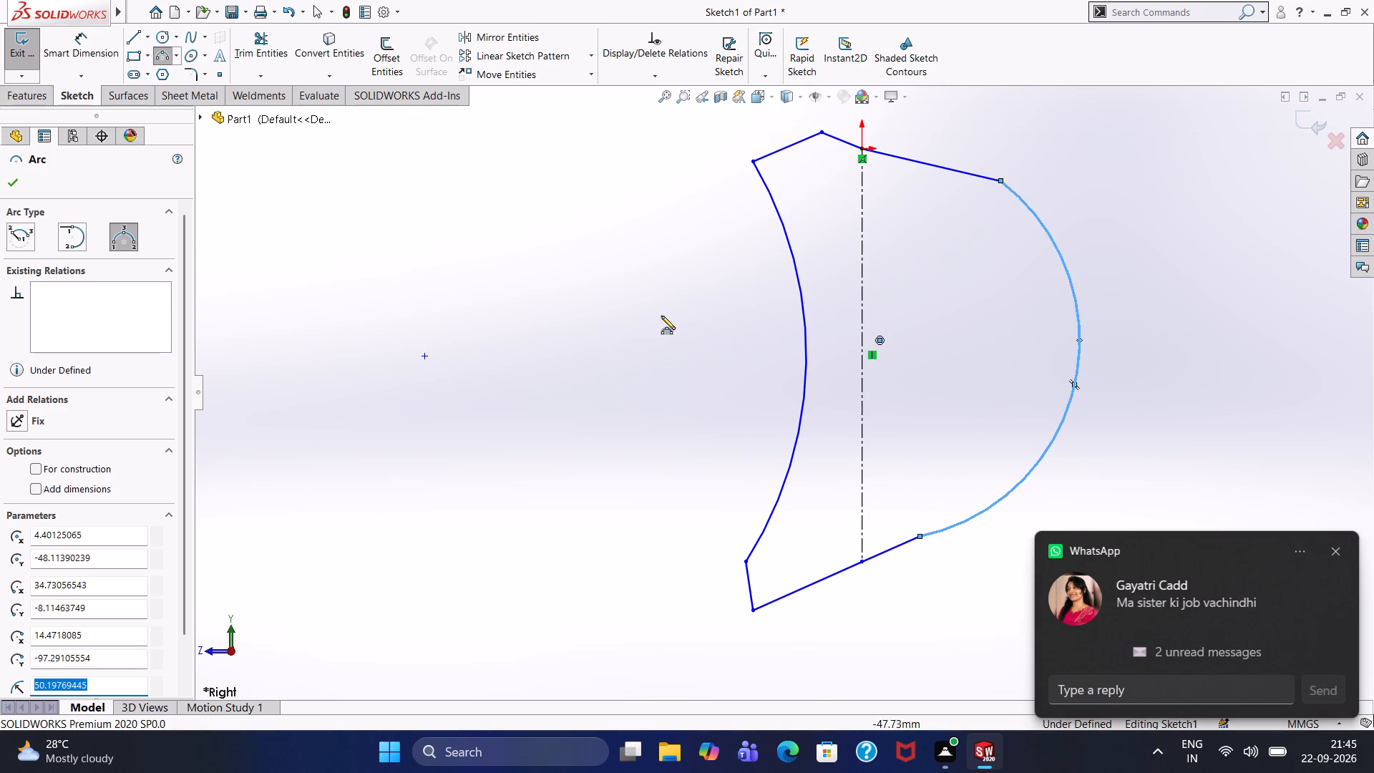
pyautogui.click(11, 185)
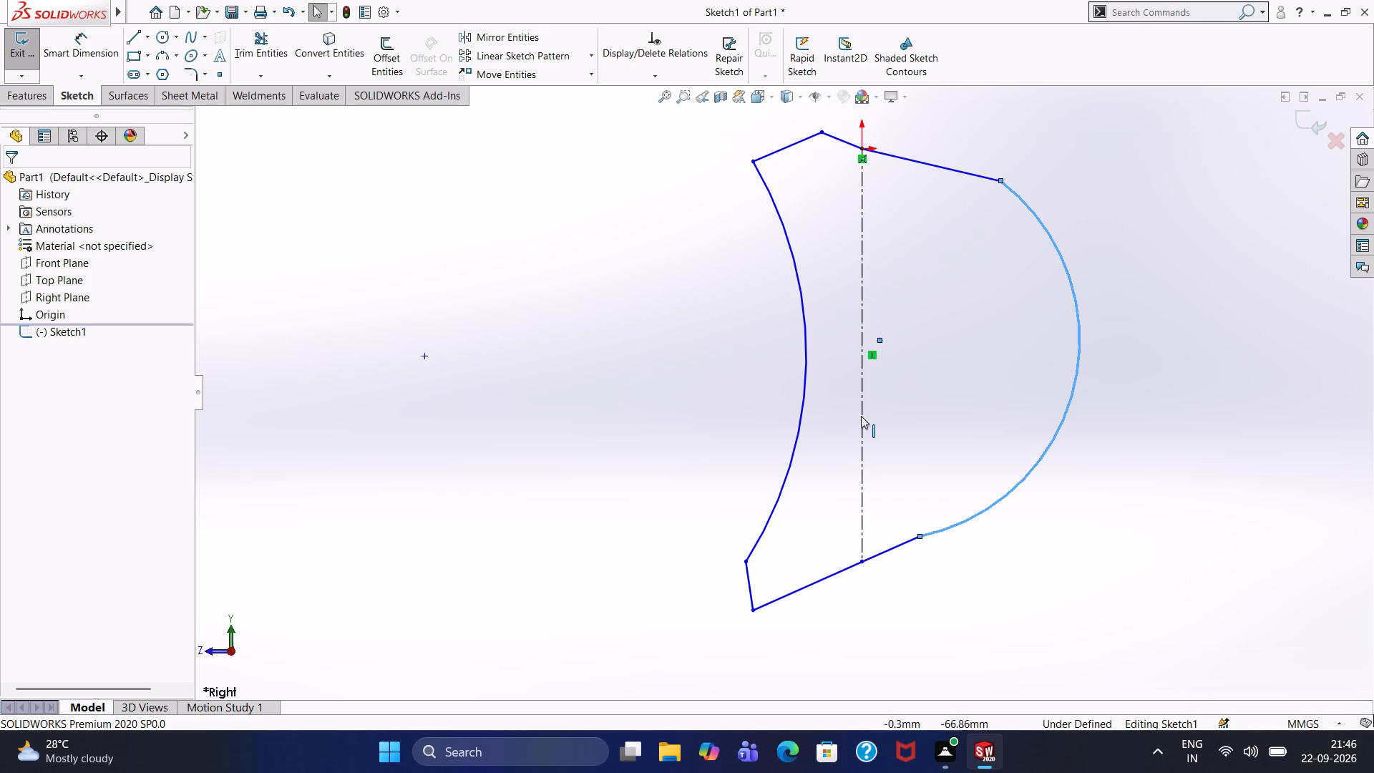
# Start Smart Dimension for the closed Right Plane profile.
pyautogui.click(61, 29)
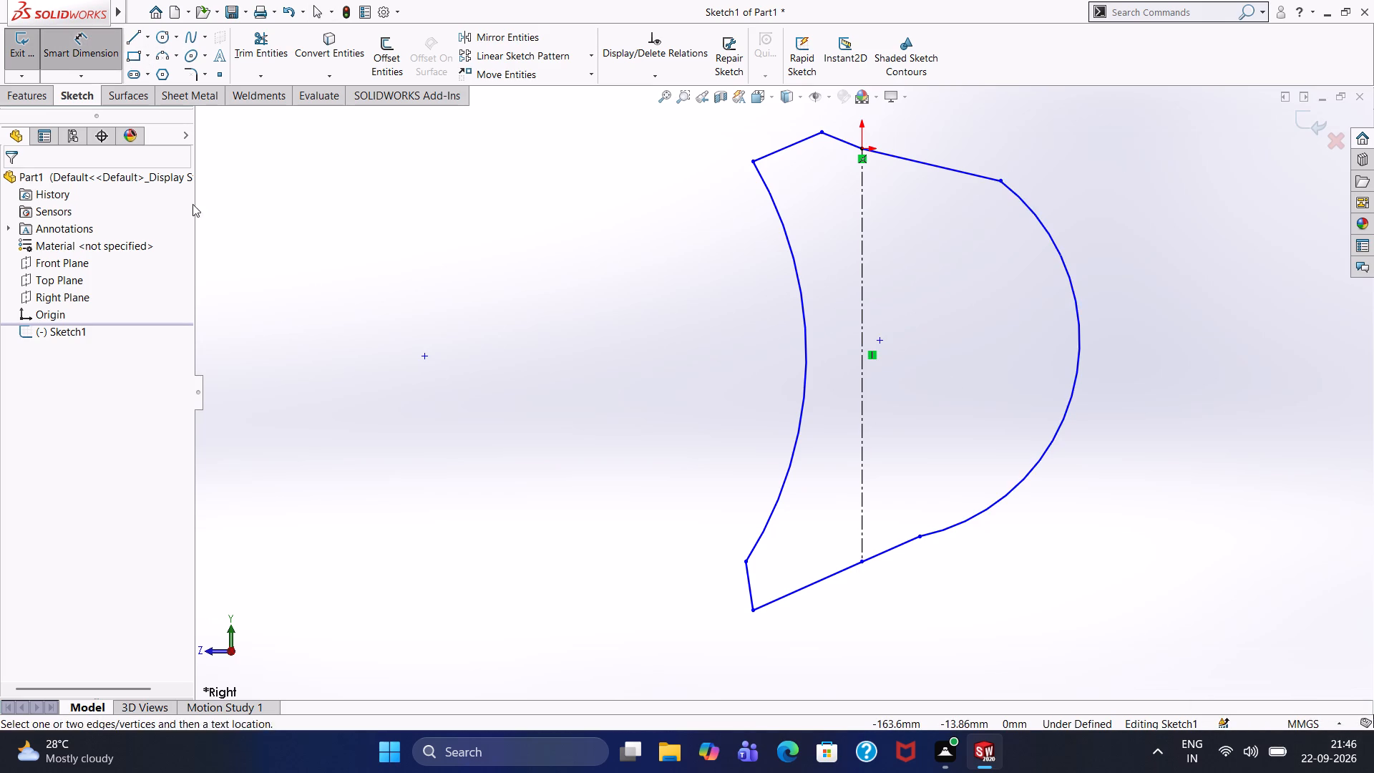
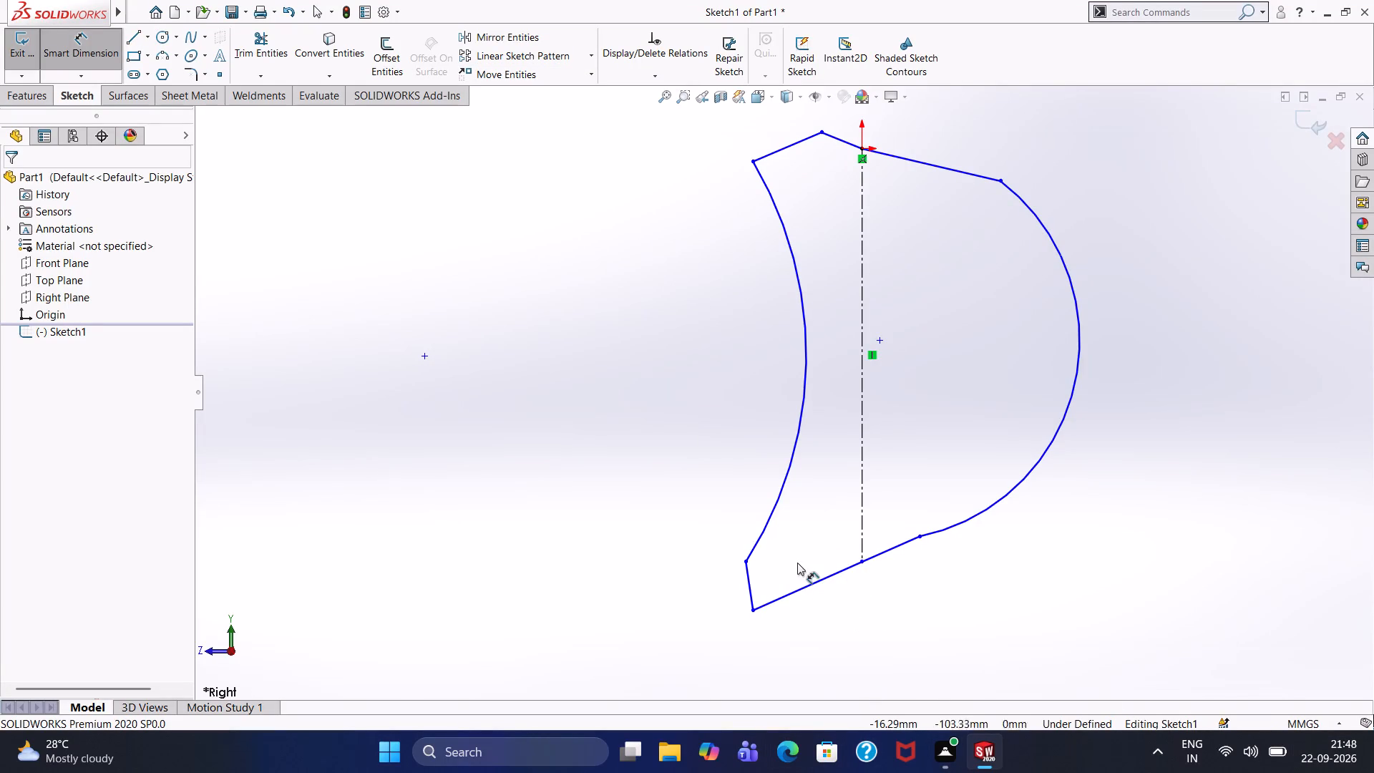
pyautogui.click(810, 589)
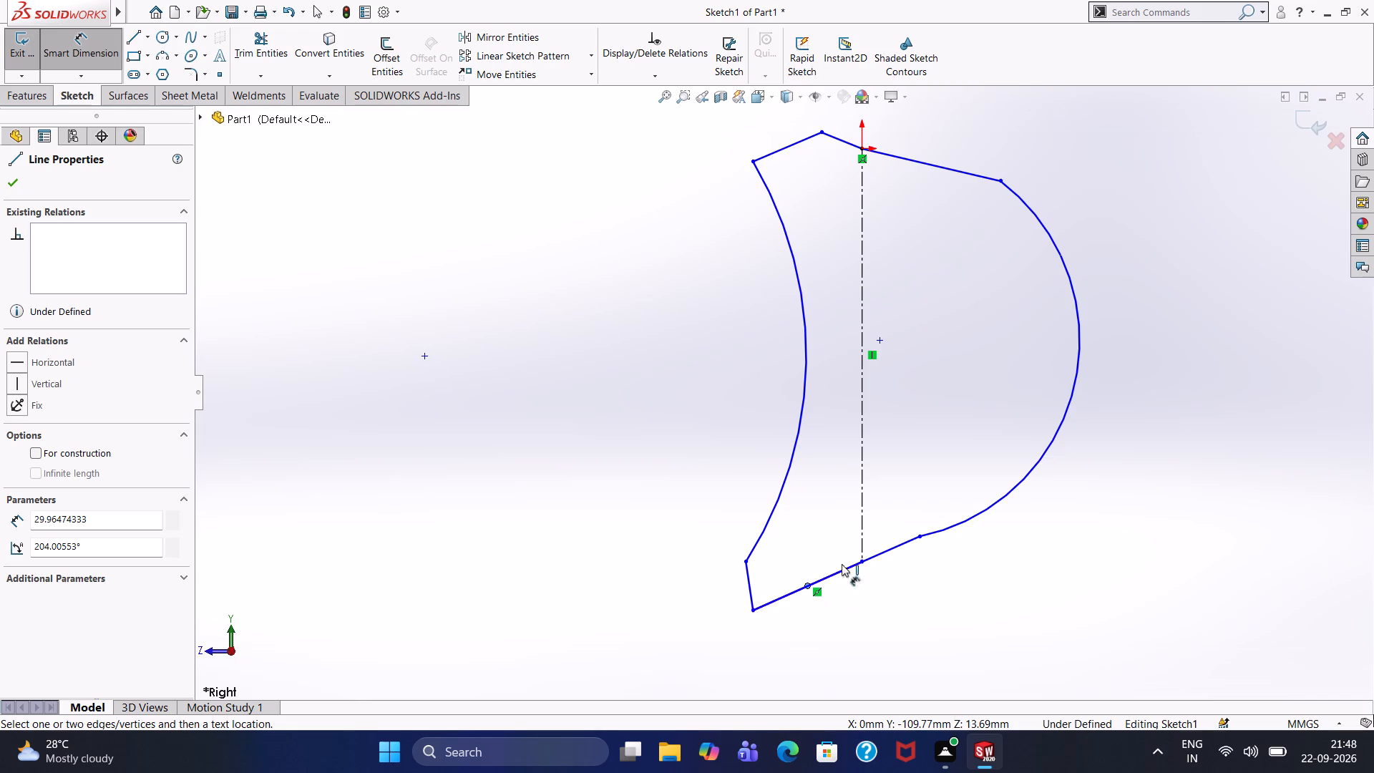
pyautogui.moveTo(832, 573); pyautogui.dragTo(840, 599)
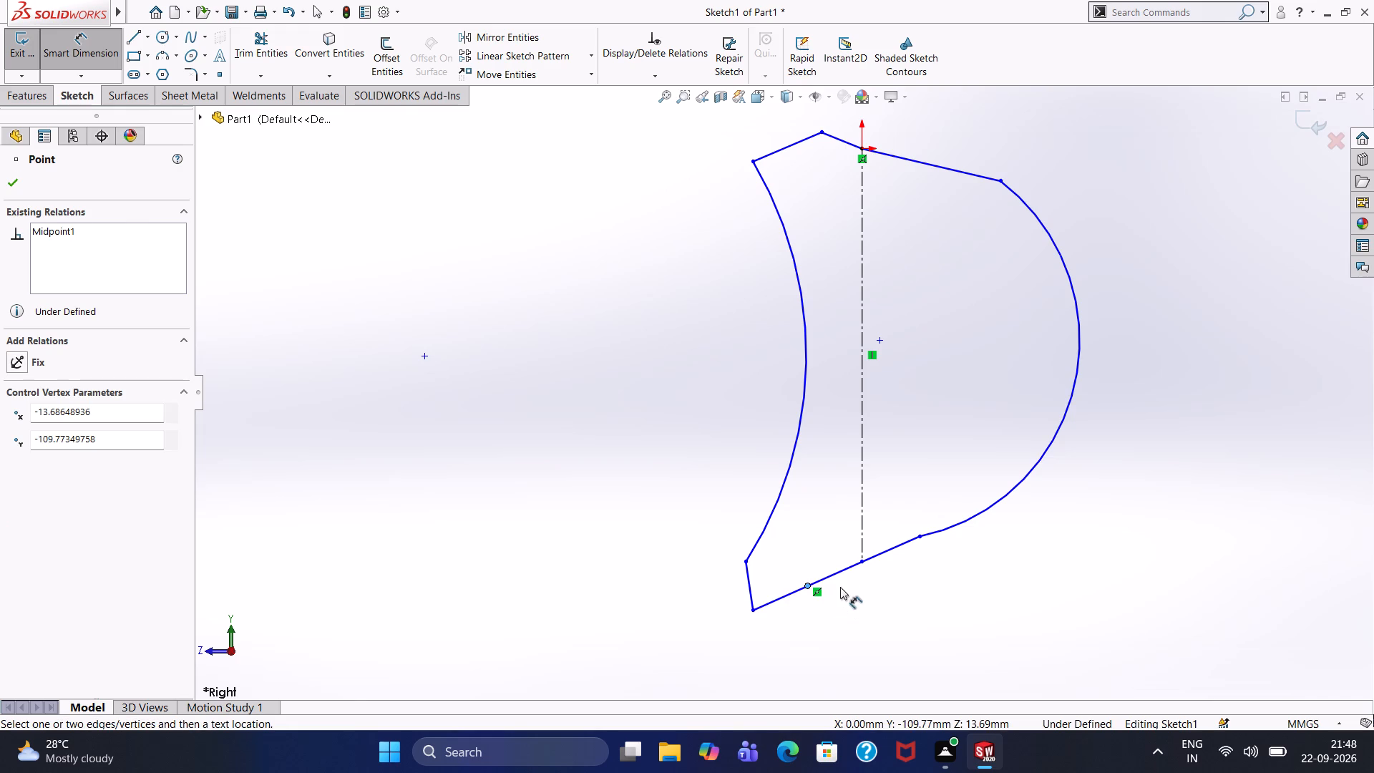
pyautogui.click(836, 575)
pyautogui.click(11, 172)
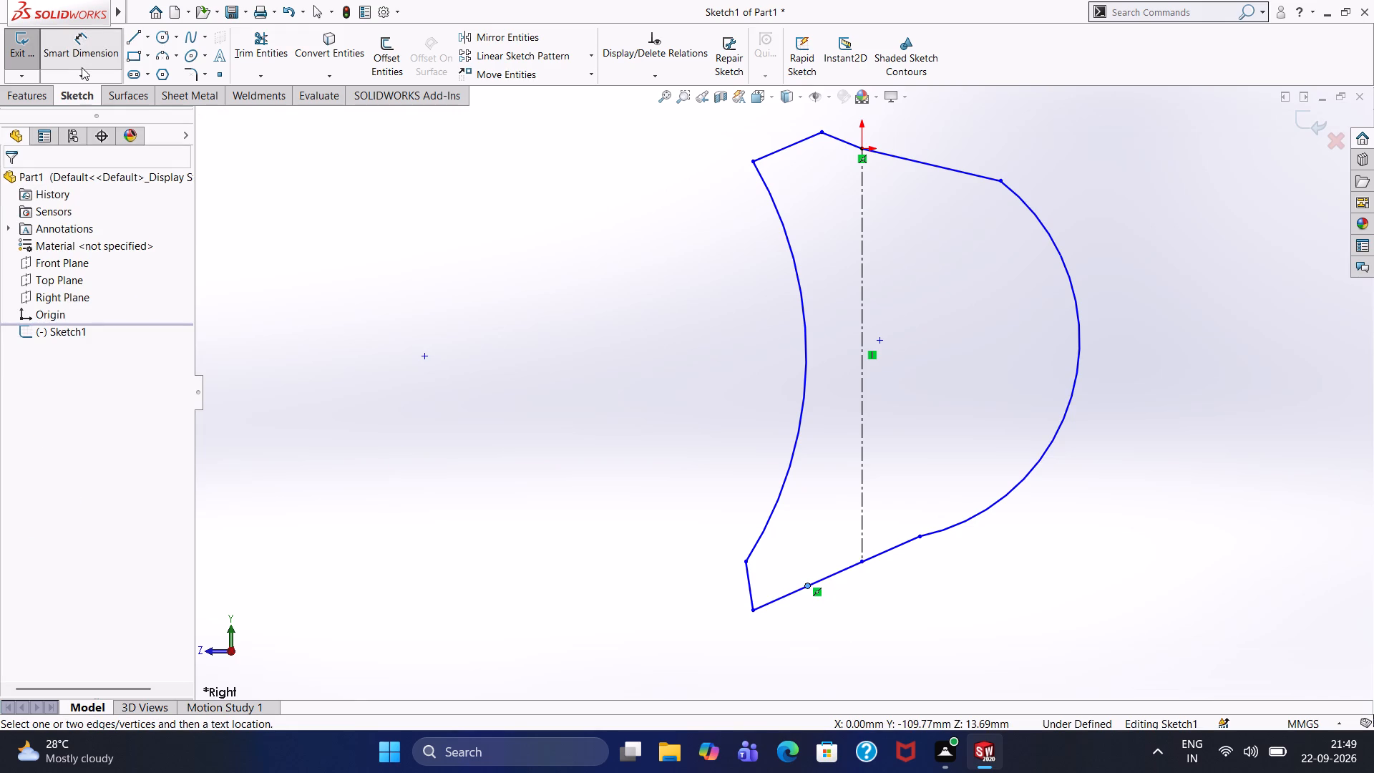
# Dimension the sloped bottom line from the centerline's lower end to the profile's lowest corner, setting its length to 600 mm.
pyautogui.click(82, 66)
pyautogui.click(87, 55)
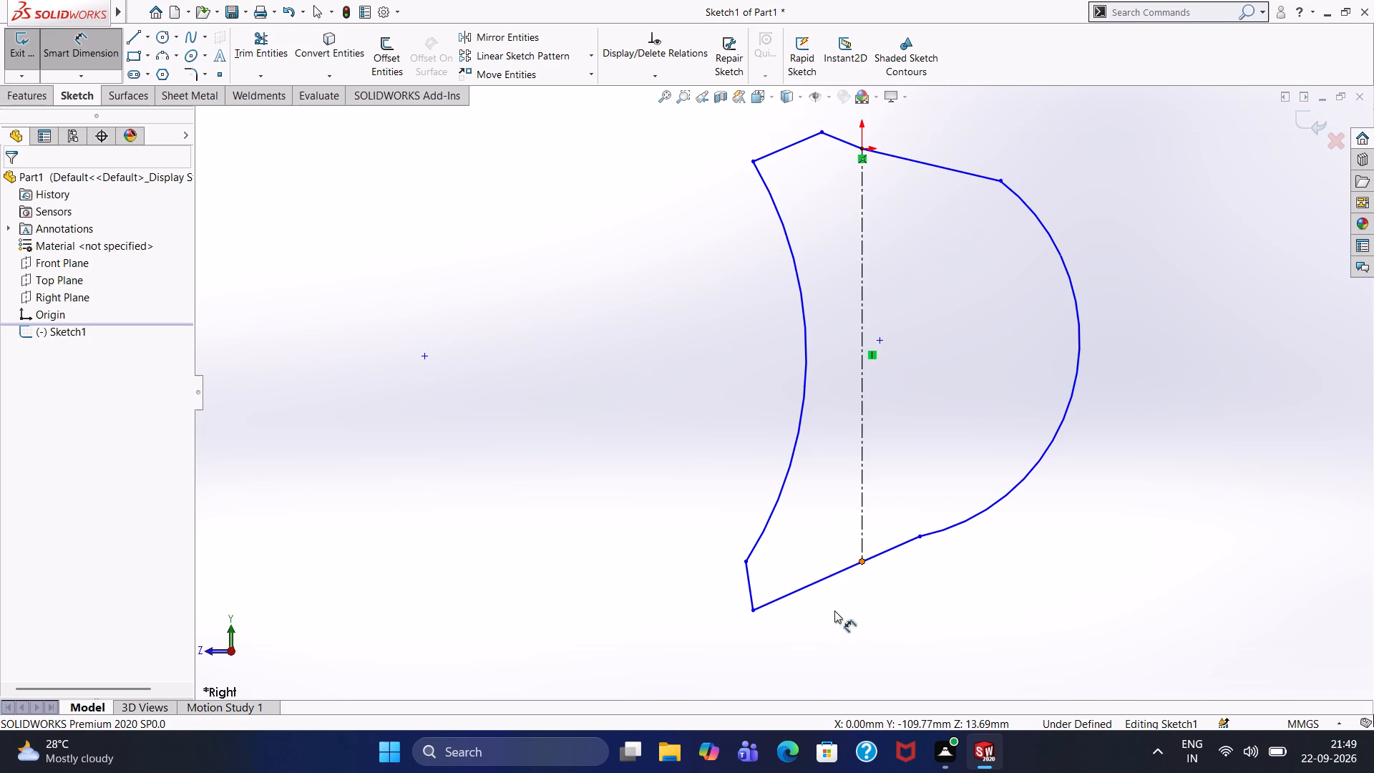
pyautogui.click(827, 576)
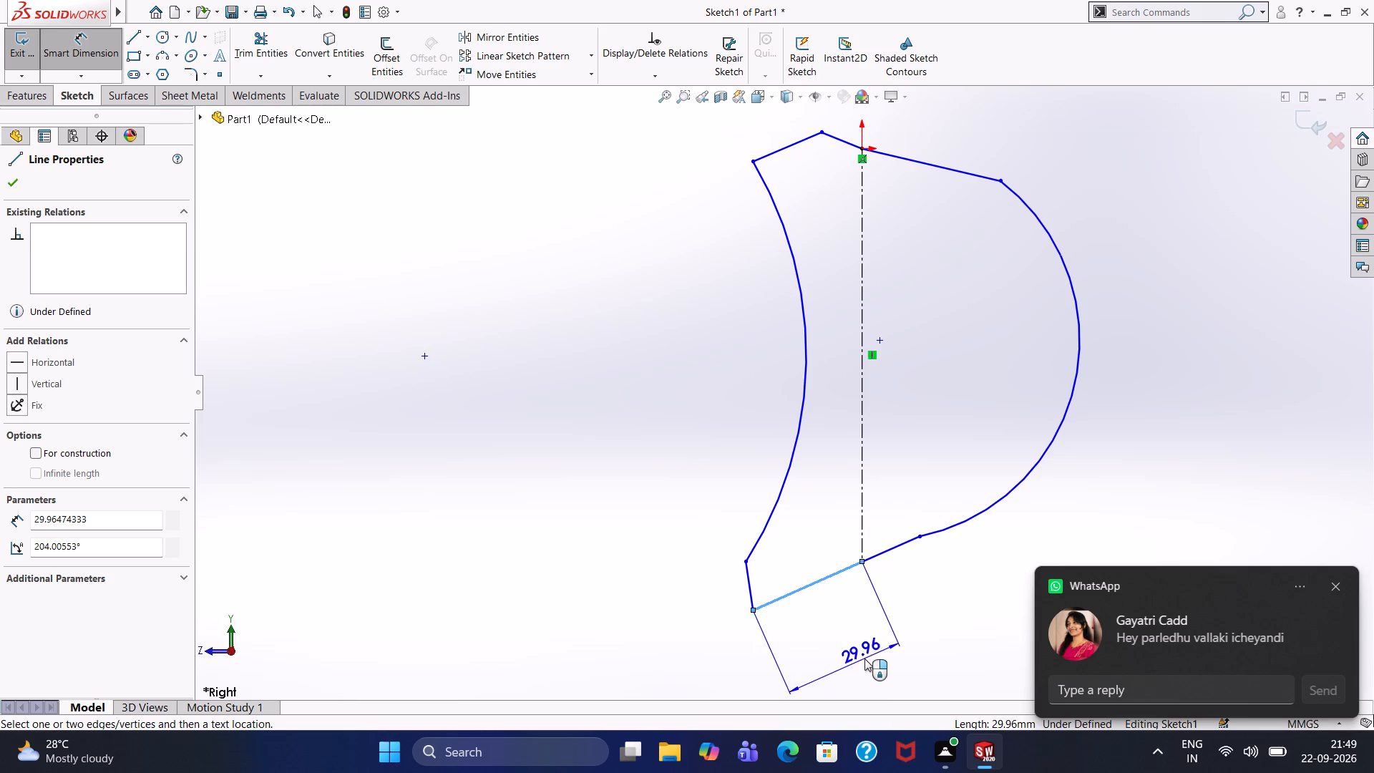
pyautogui.click(865, 661)
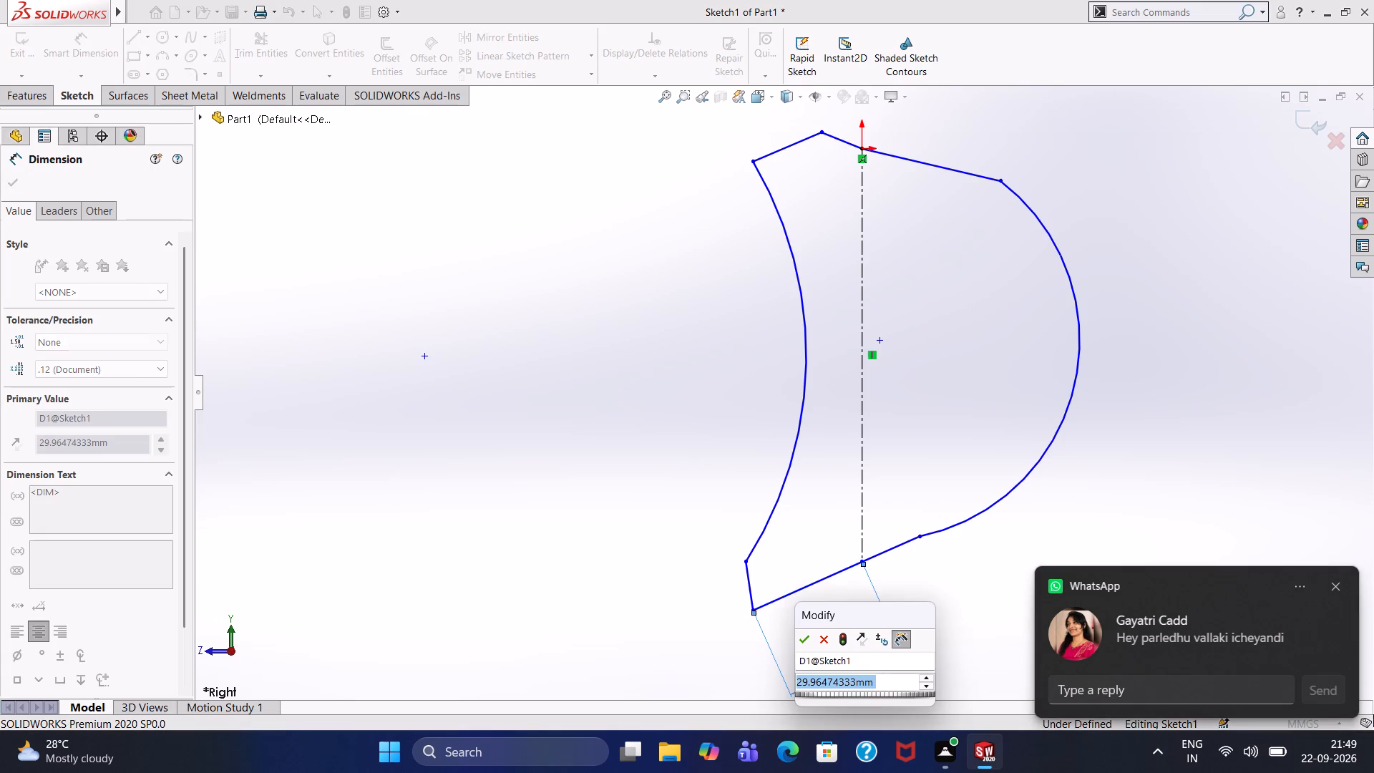
pyautogui.write('600')
pyautogui.press('Return')
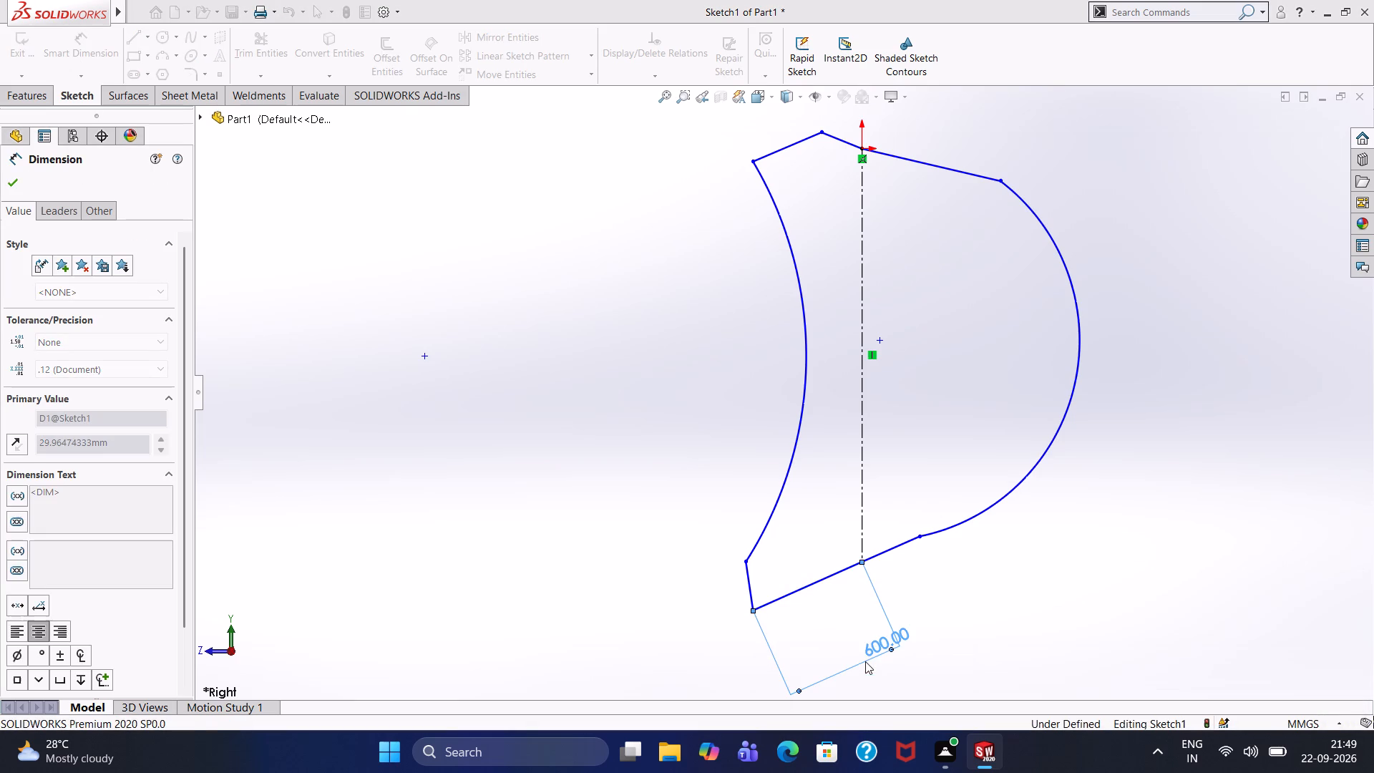
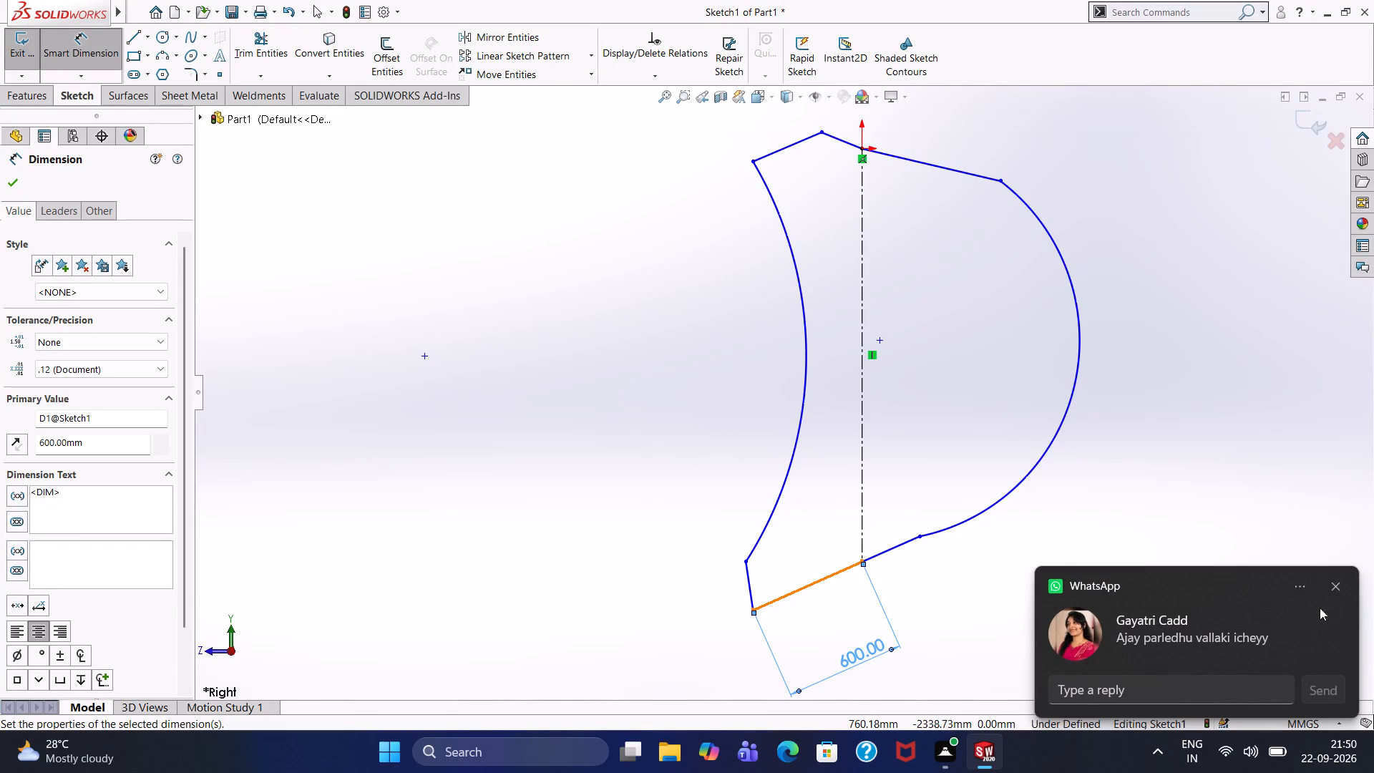
# Dimension the vertical height of the short line between the profile's lowest corner and the concave arc, setting it to 232 mm.
pyautogui.click(1343, 586)
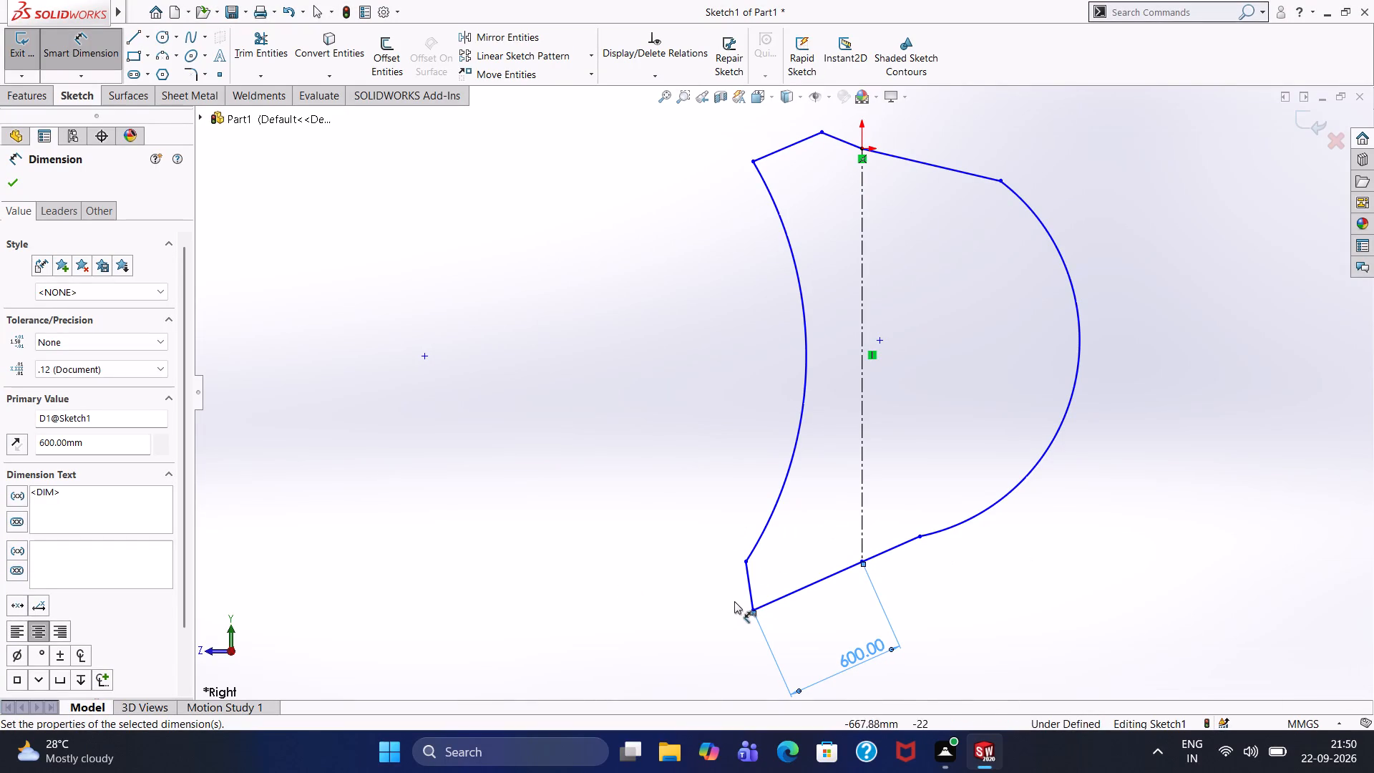
pyautogui.click(748, 590)
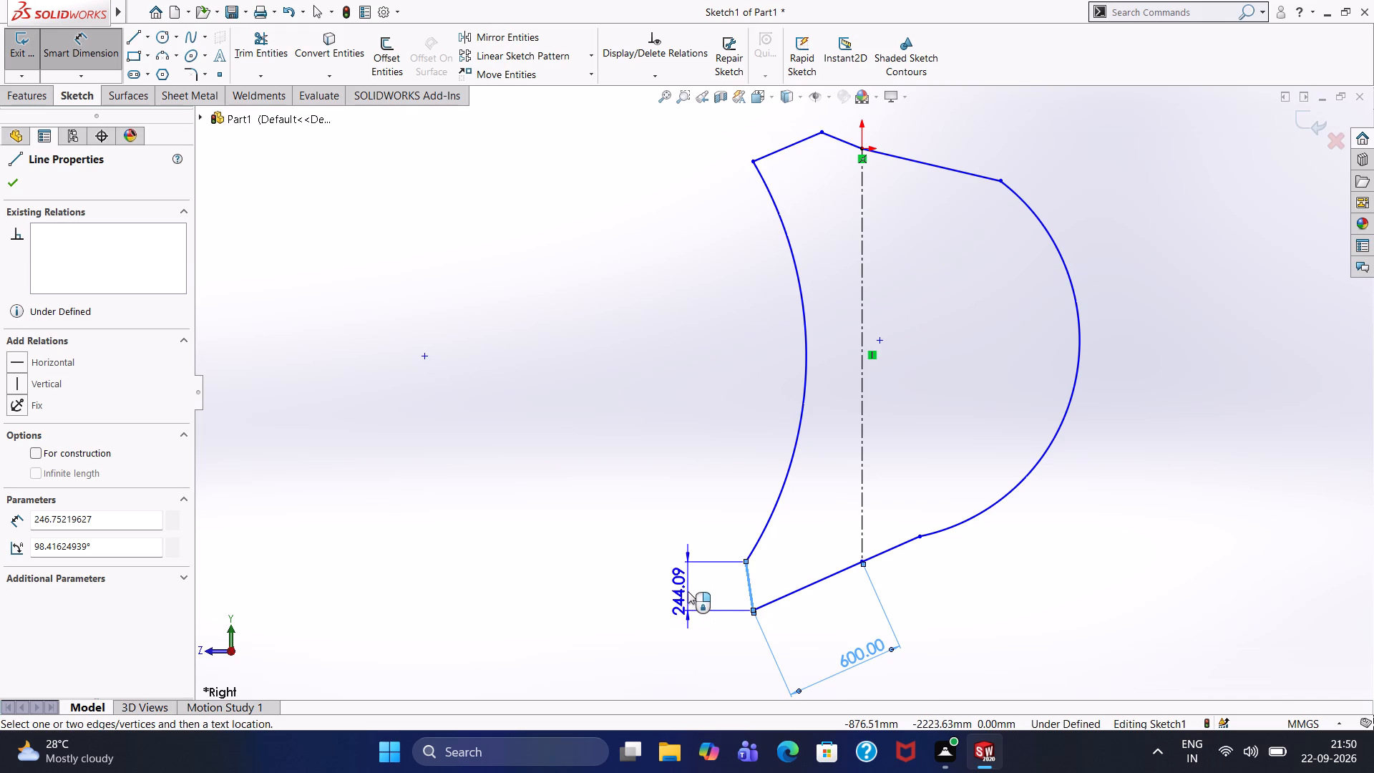
pyautogui.click(688, 591)
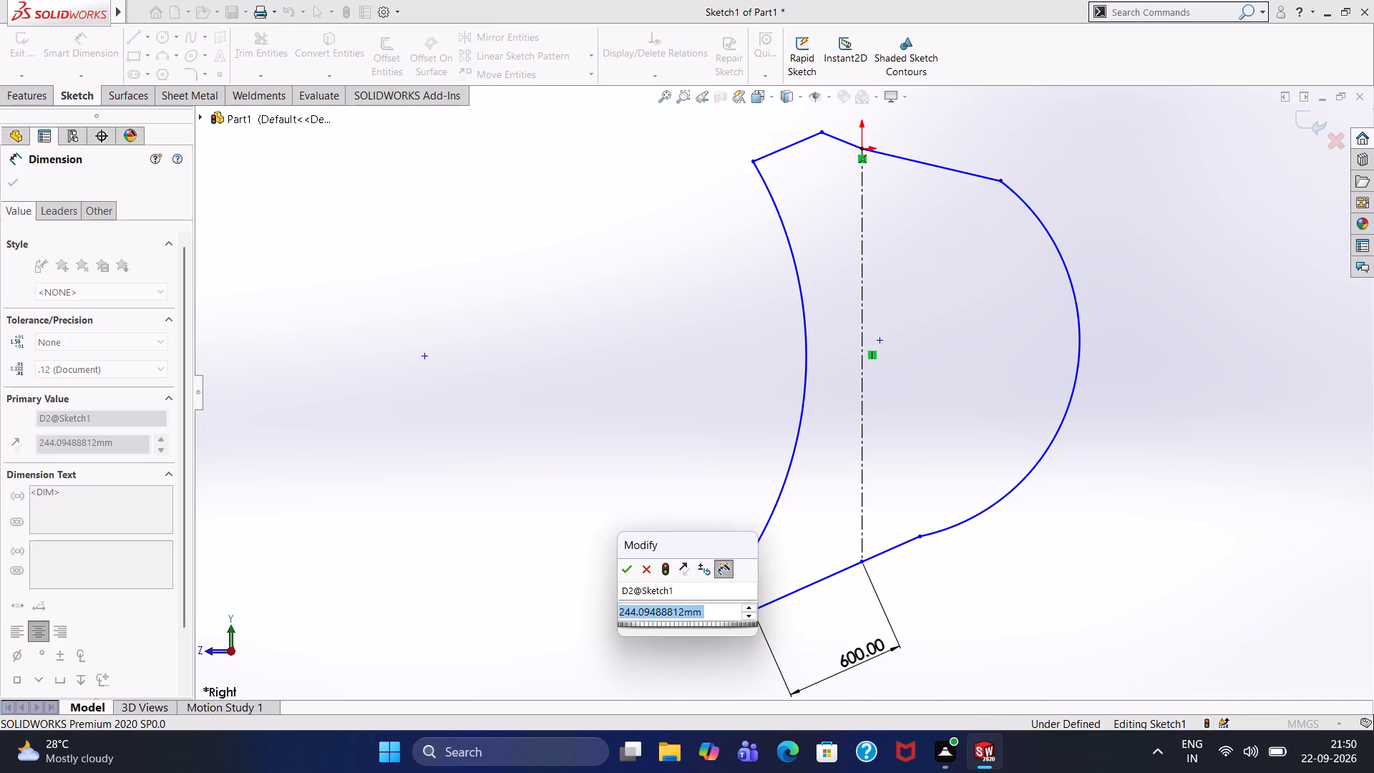
pyautogui.write('232')
pyautogui.press('Return')
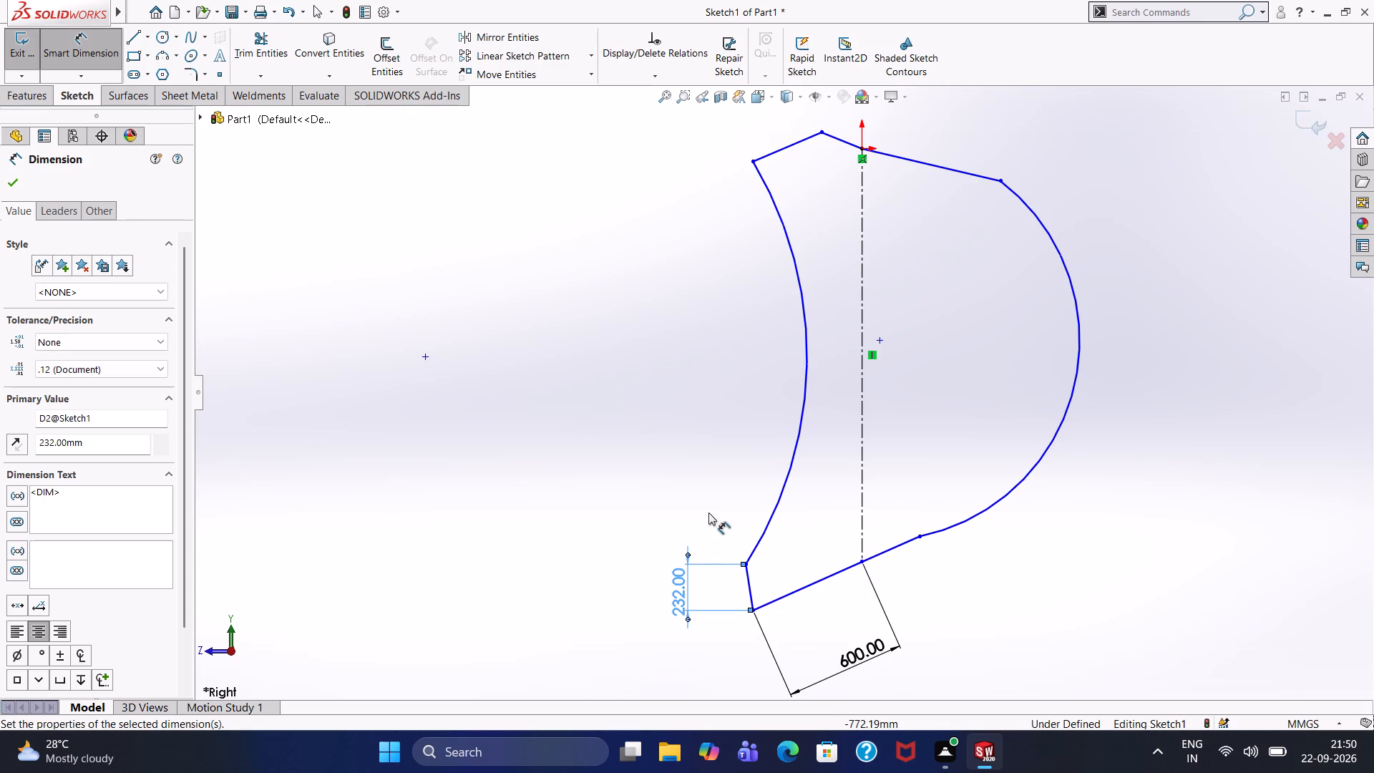
# Dimension the vertical distance between the centerline's upper and lower endpoints, setting it to 1656 mm.
pyautogui.click(862, 148)
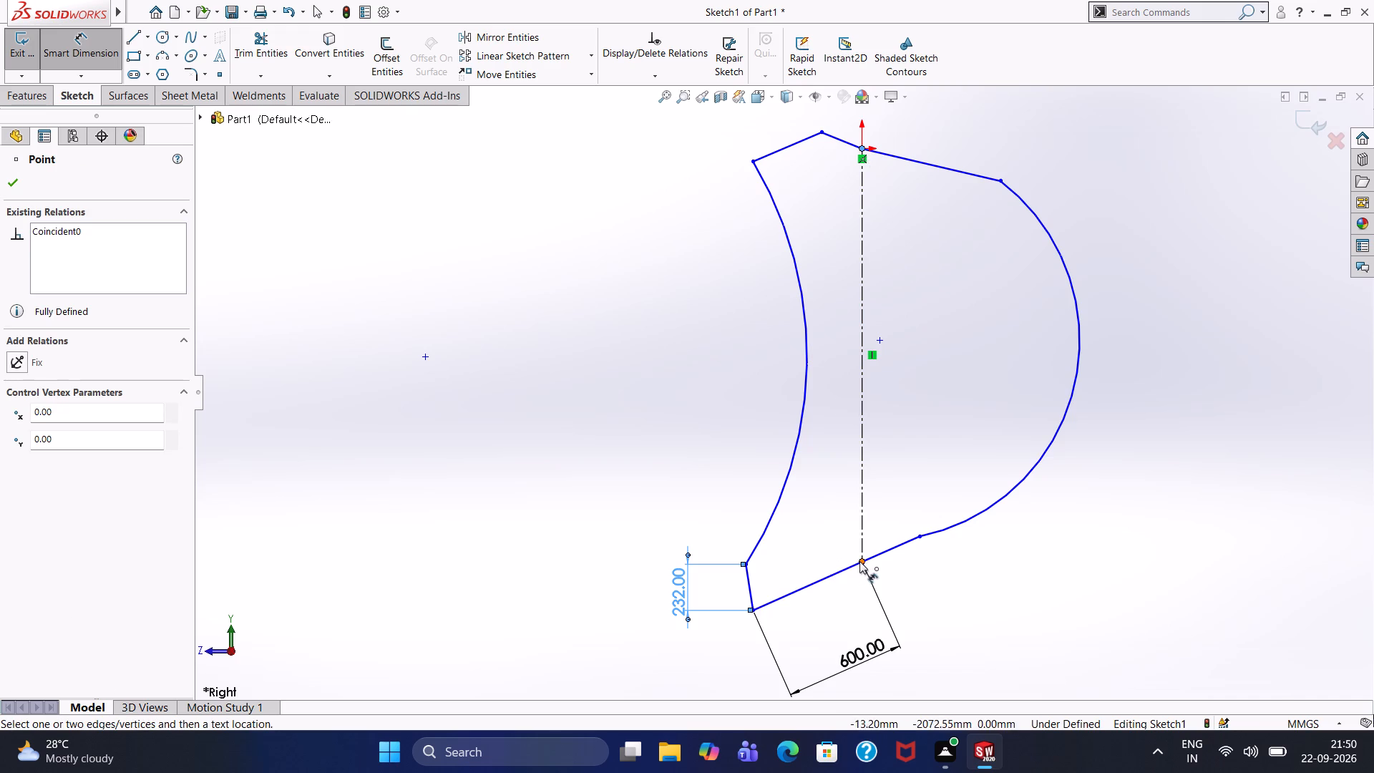
pyautogui.click(863, 561)
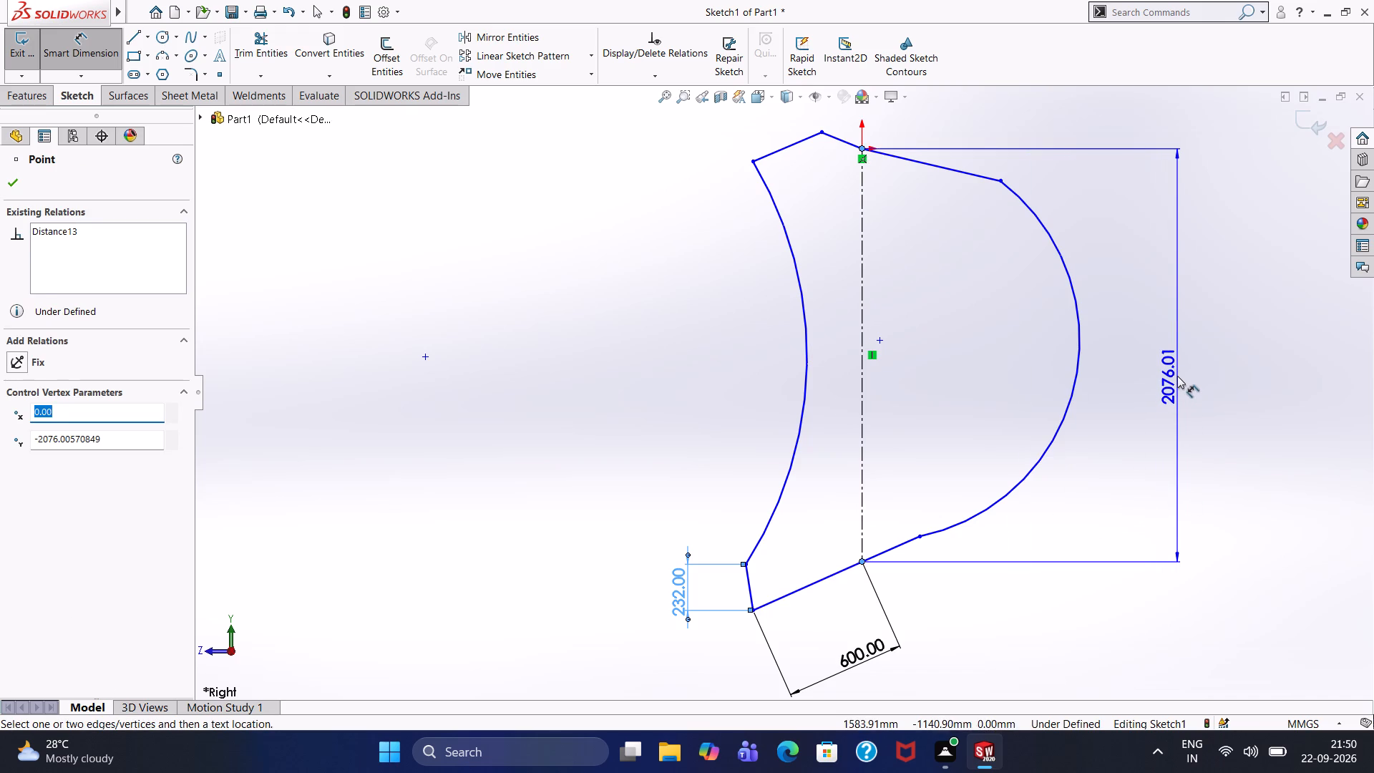
pyautogui.click(1177, 376)
pyautogui.write('16')
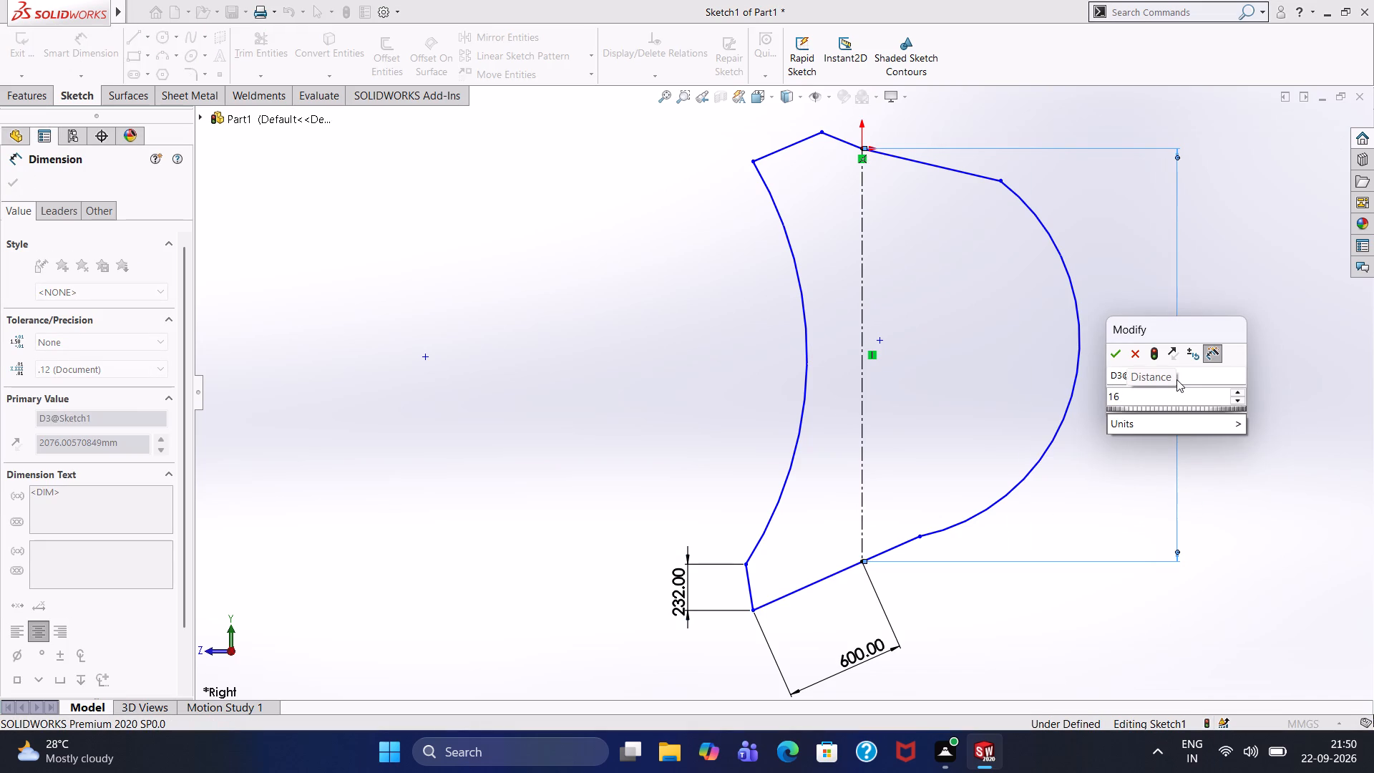
pyautogui.write('56')
pyautogui.press('Return')
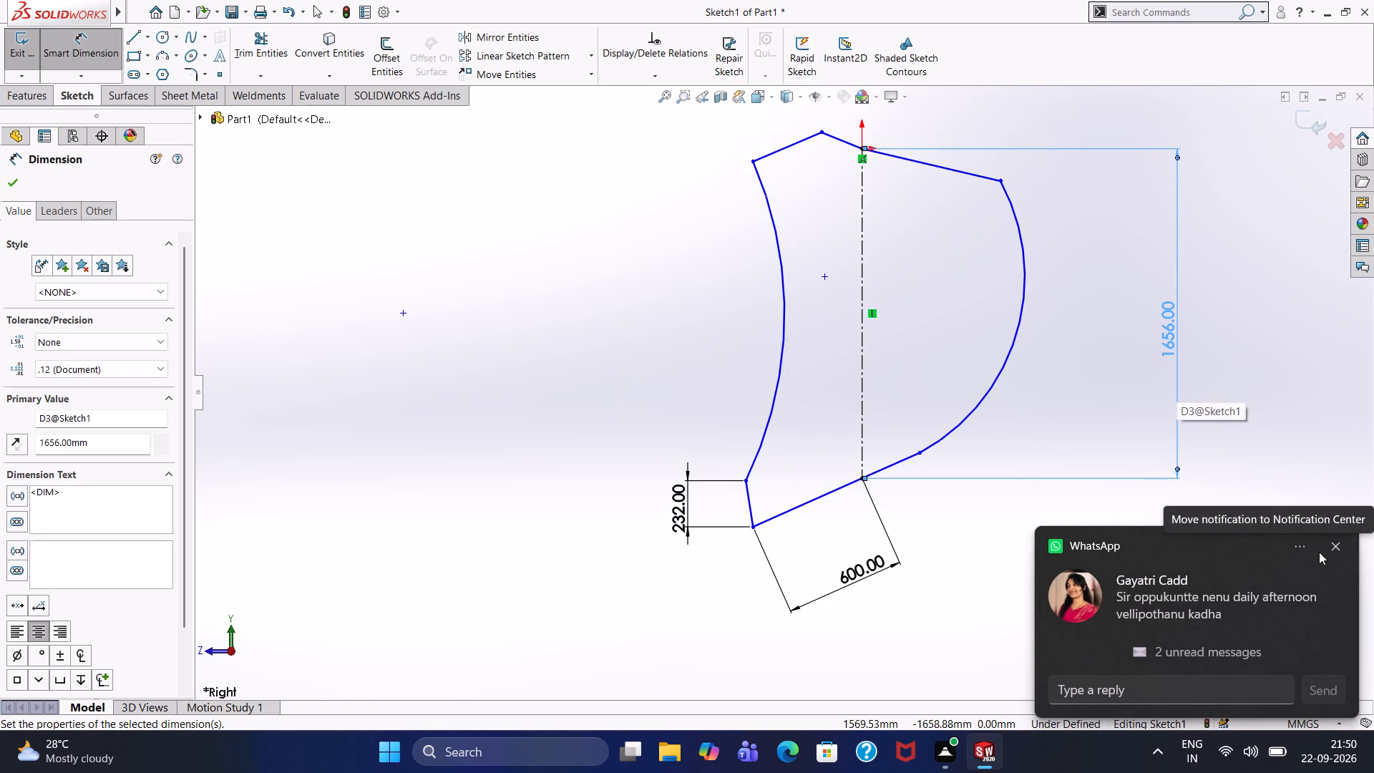
# Dimension the angle between the short steep line and the 600 mm sloped bottom line, setting it to 80°.
pyautogui.click(1338, 547)
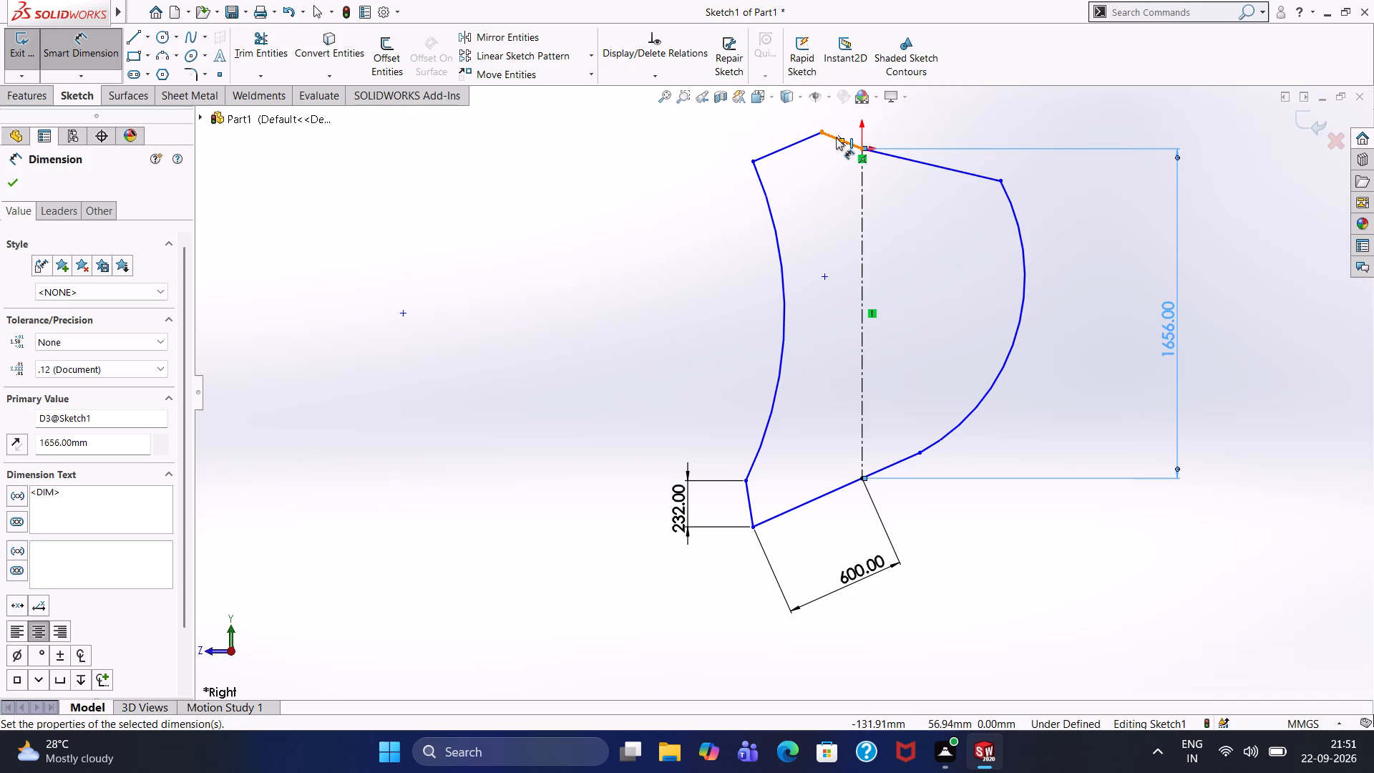
pyautogui.click(754, 502)
pyautogui.click(786, 508)
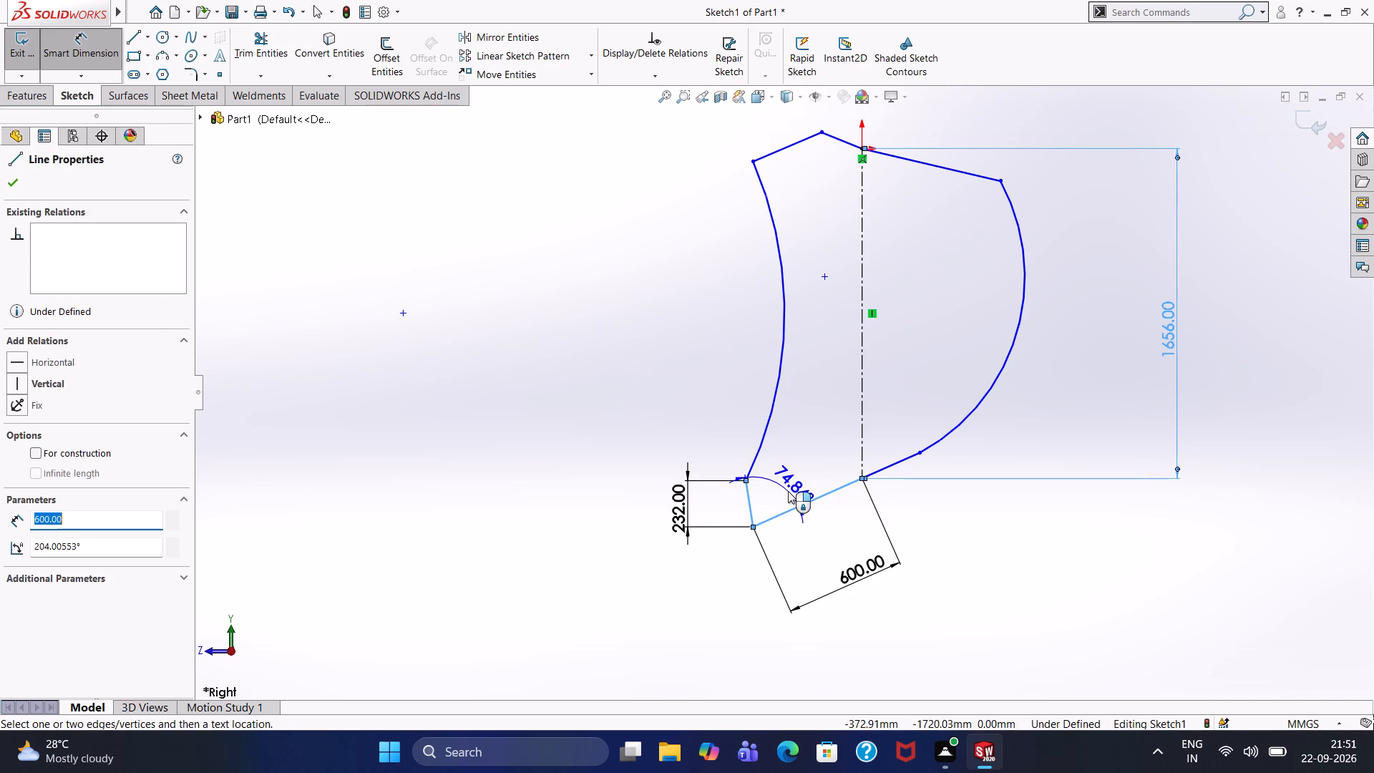
pyautogui.click(788, 491)
pyautogui.write('80')
pyautogui.press('Return')
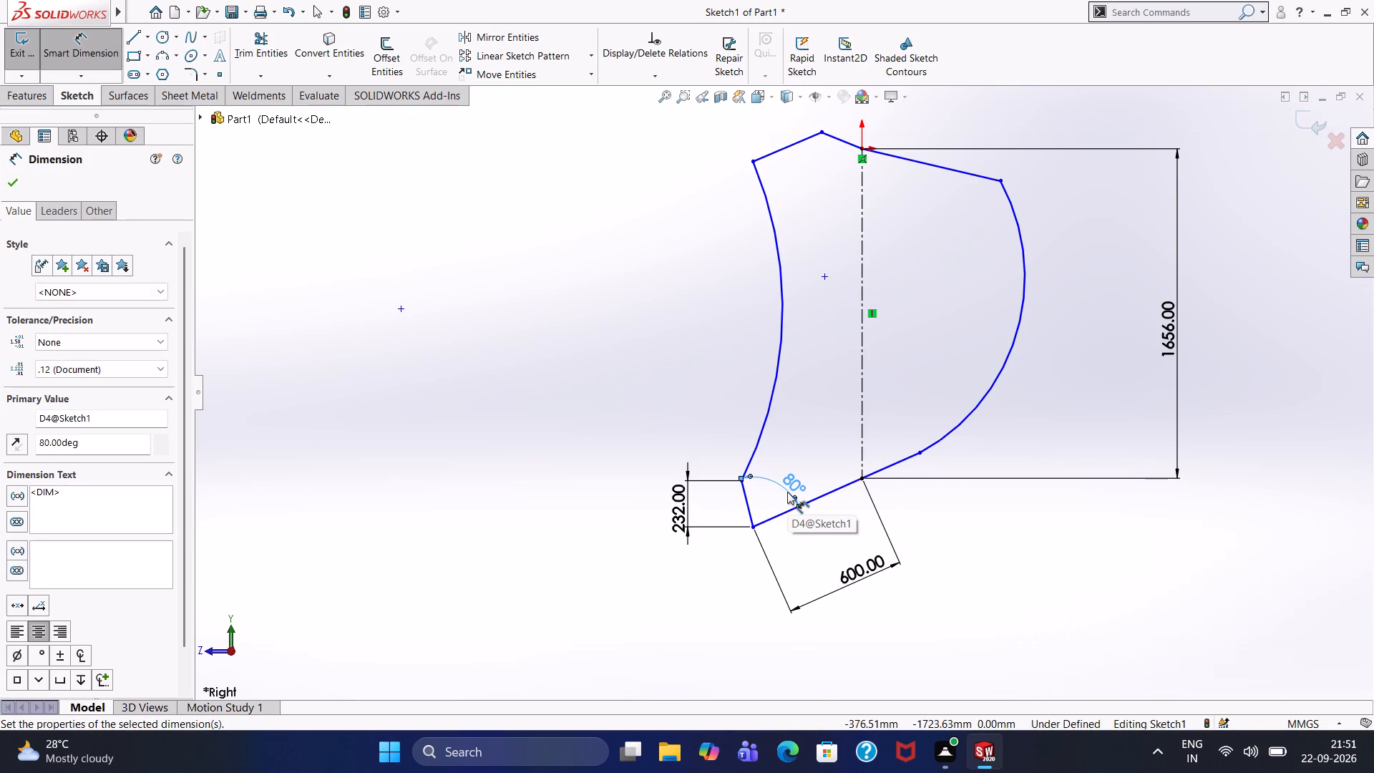
# Dimension the angle between the centerline and the short bottom line leading to the convex arc, setting it to 72°.
pyautogui.click(862, 444)
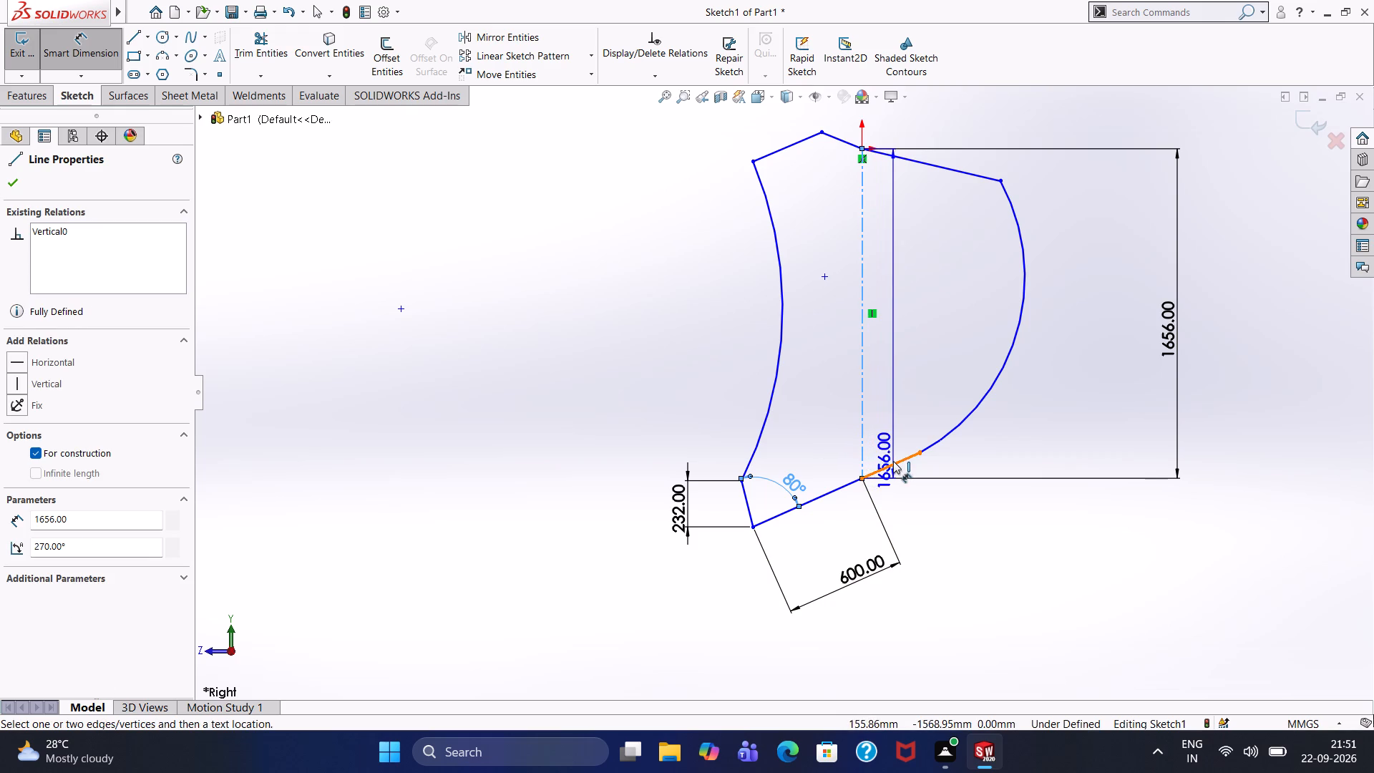
pyautogui.click(893, 461)
pyautogui.click(905, 432)
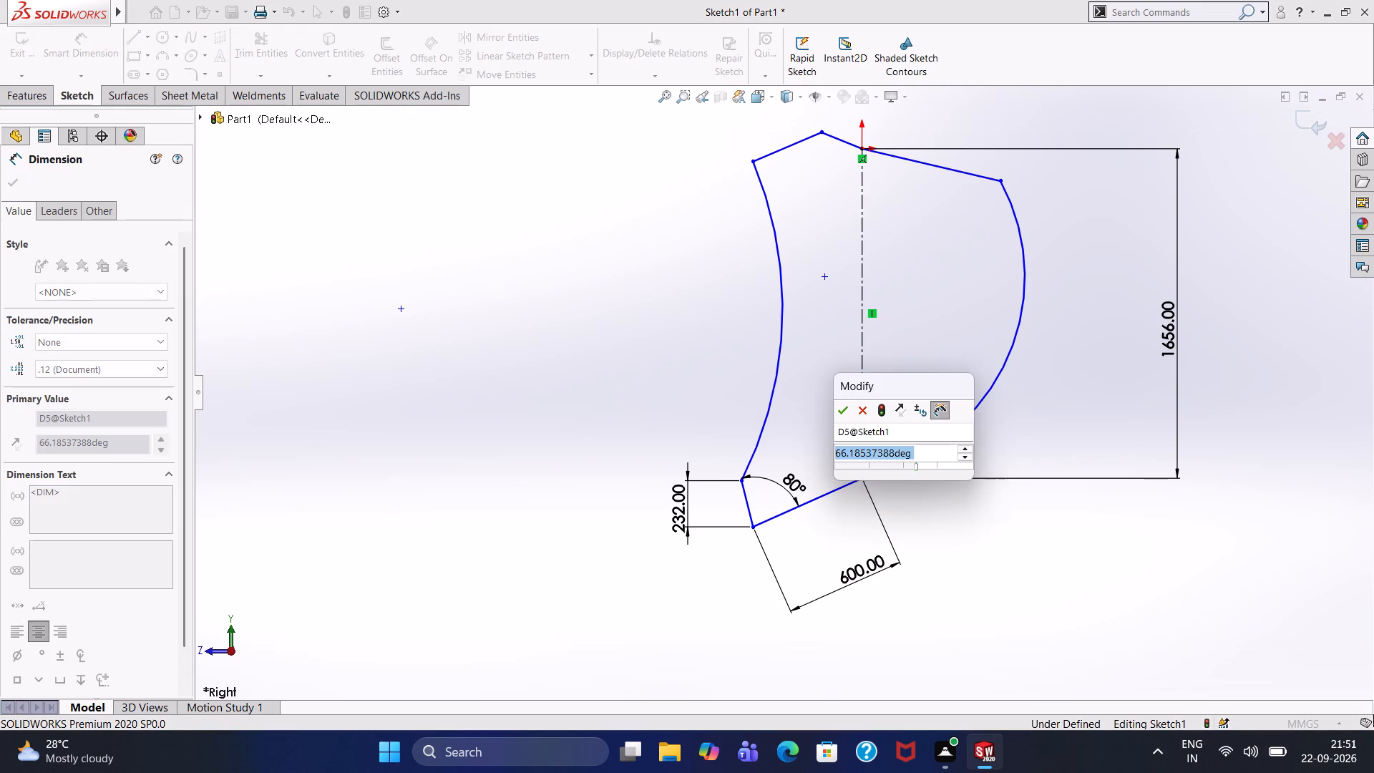
pyautogui.write('72')
pyautogui.press('Return')
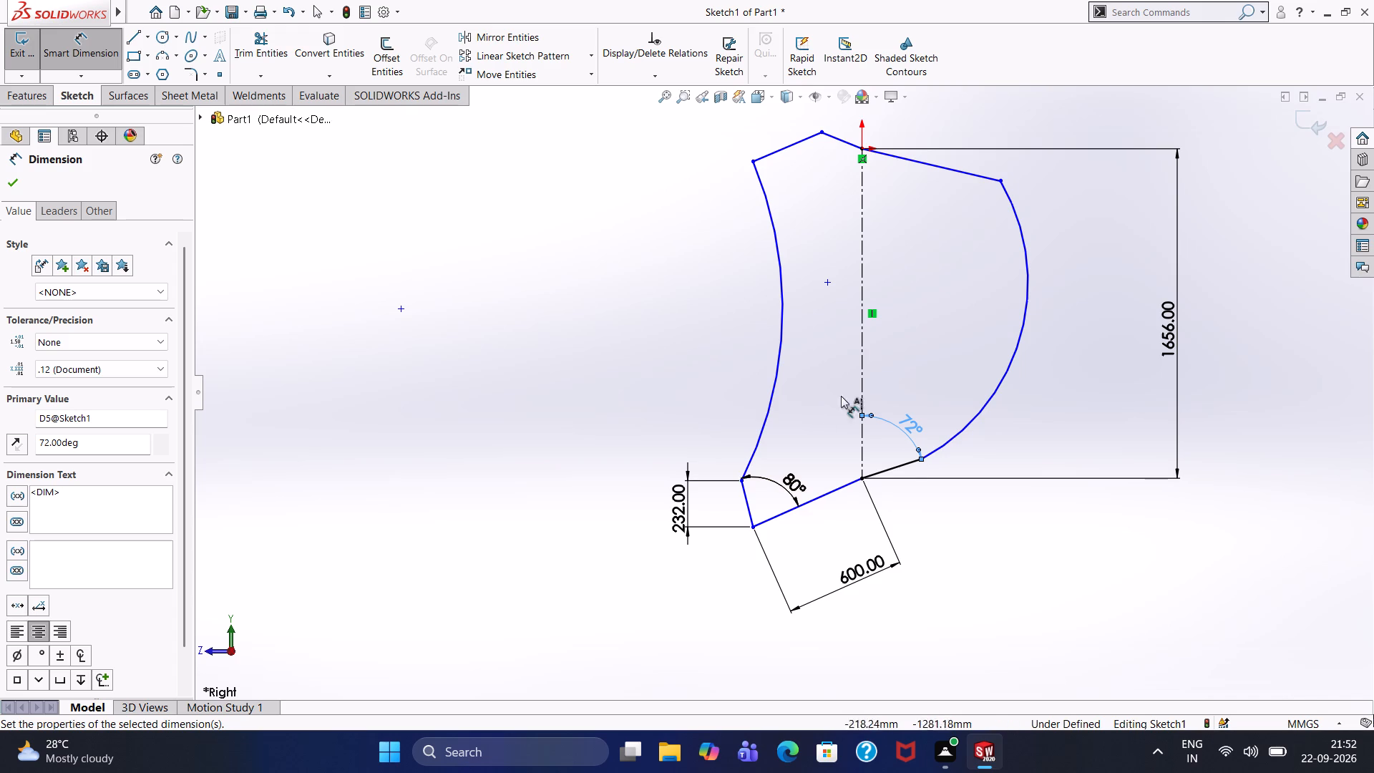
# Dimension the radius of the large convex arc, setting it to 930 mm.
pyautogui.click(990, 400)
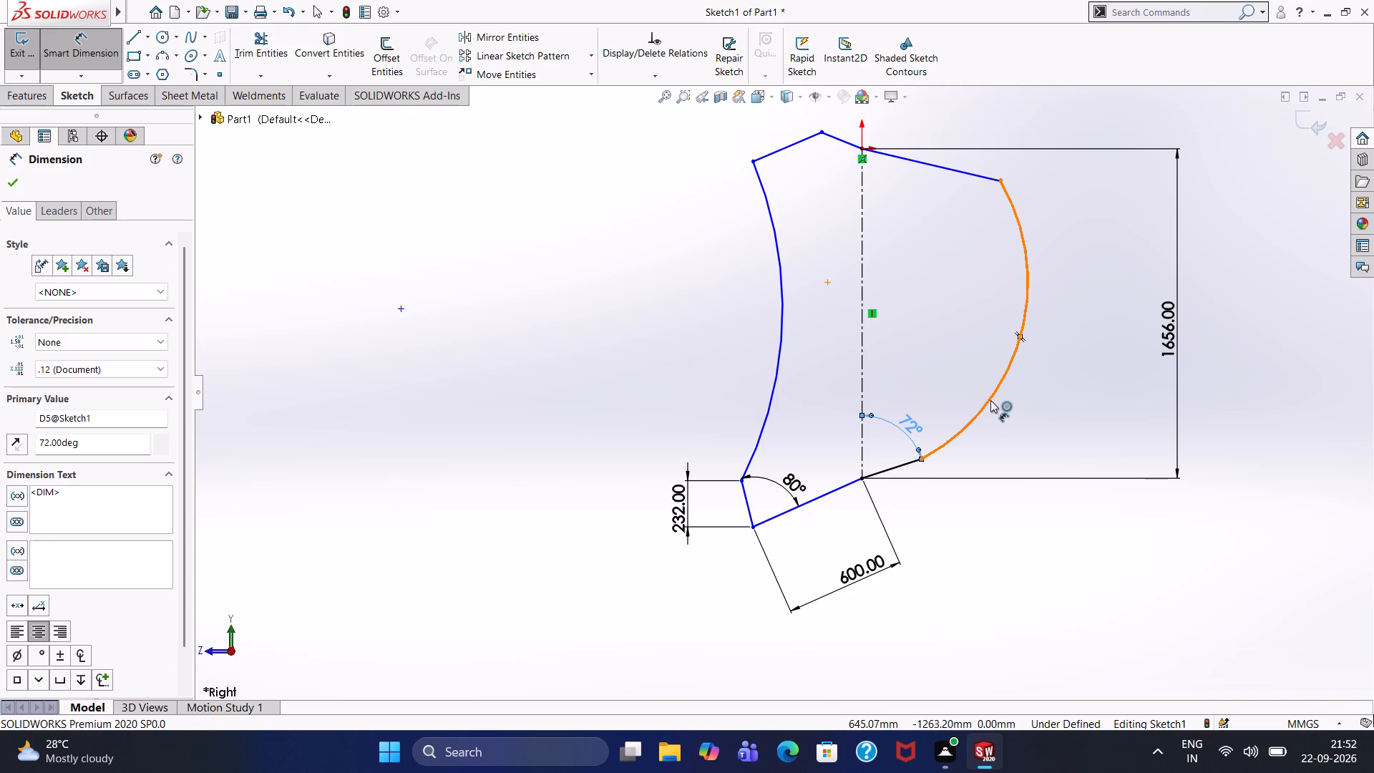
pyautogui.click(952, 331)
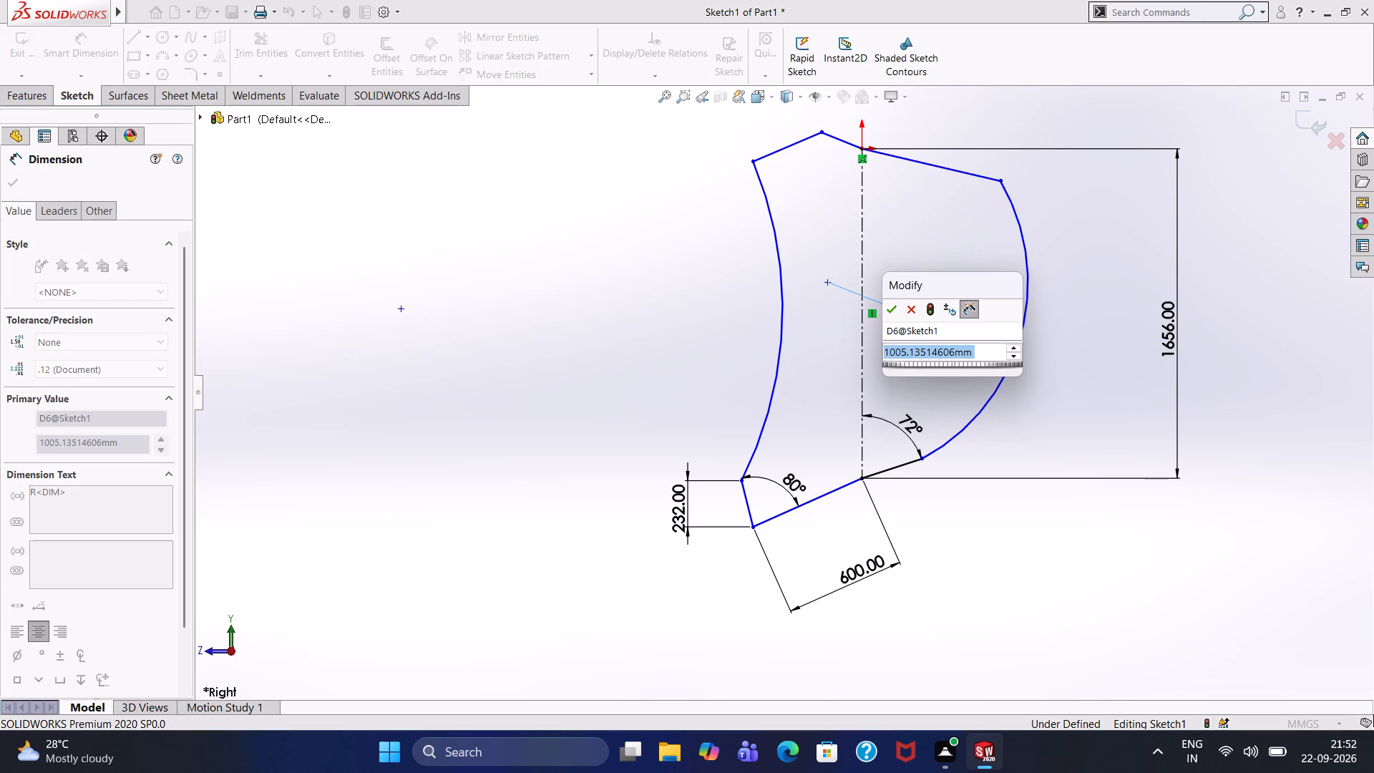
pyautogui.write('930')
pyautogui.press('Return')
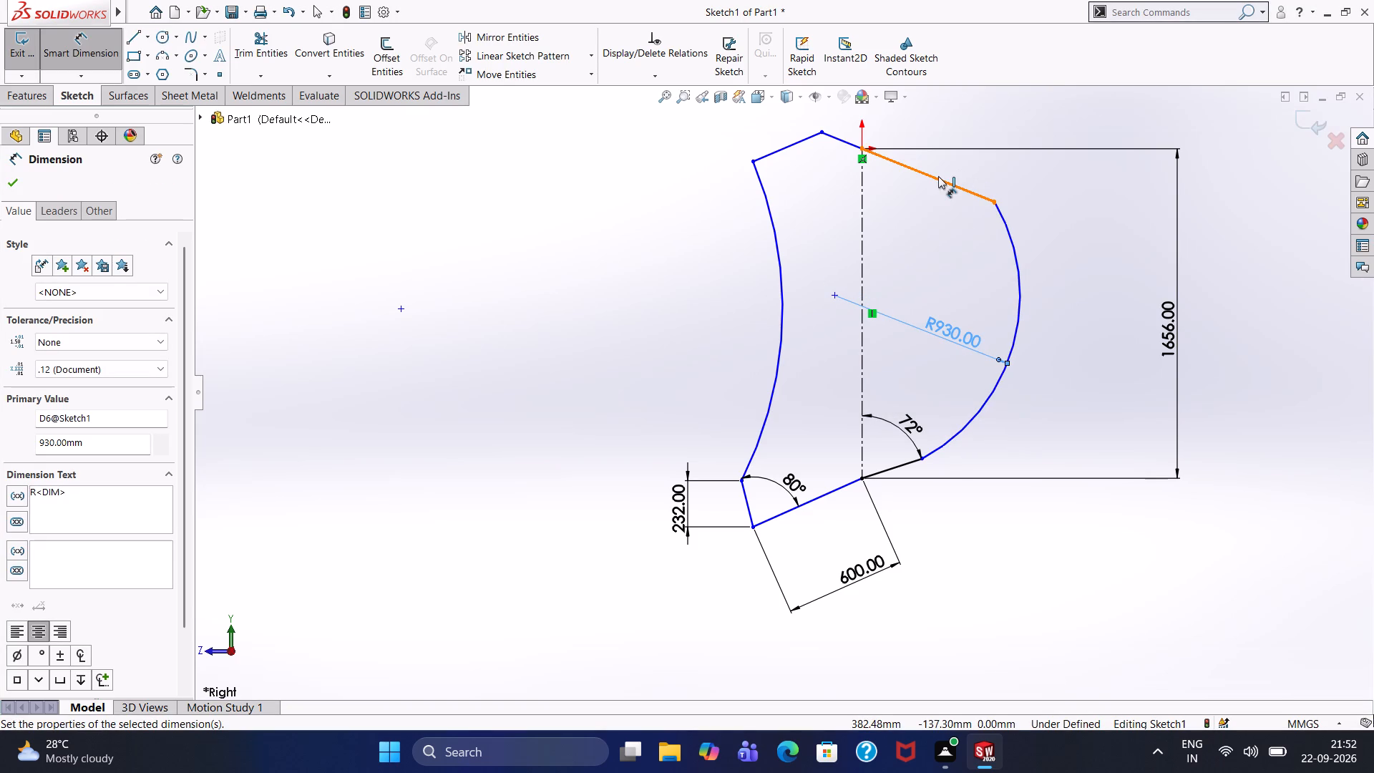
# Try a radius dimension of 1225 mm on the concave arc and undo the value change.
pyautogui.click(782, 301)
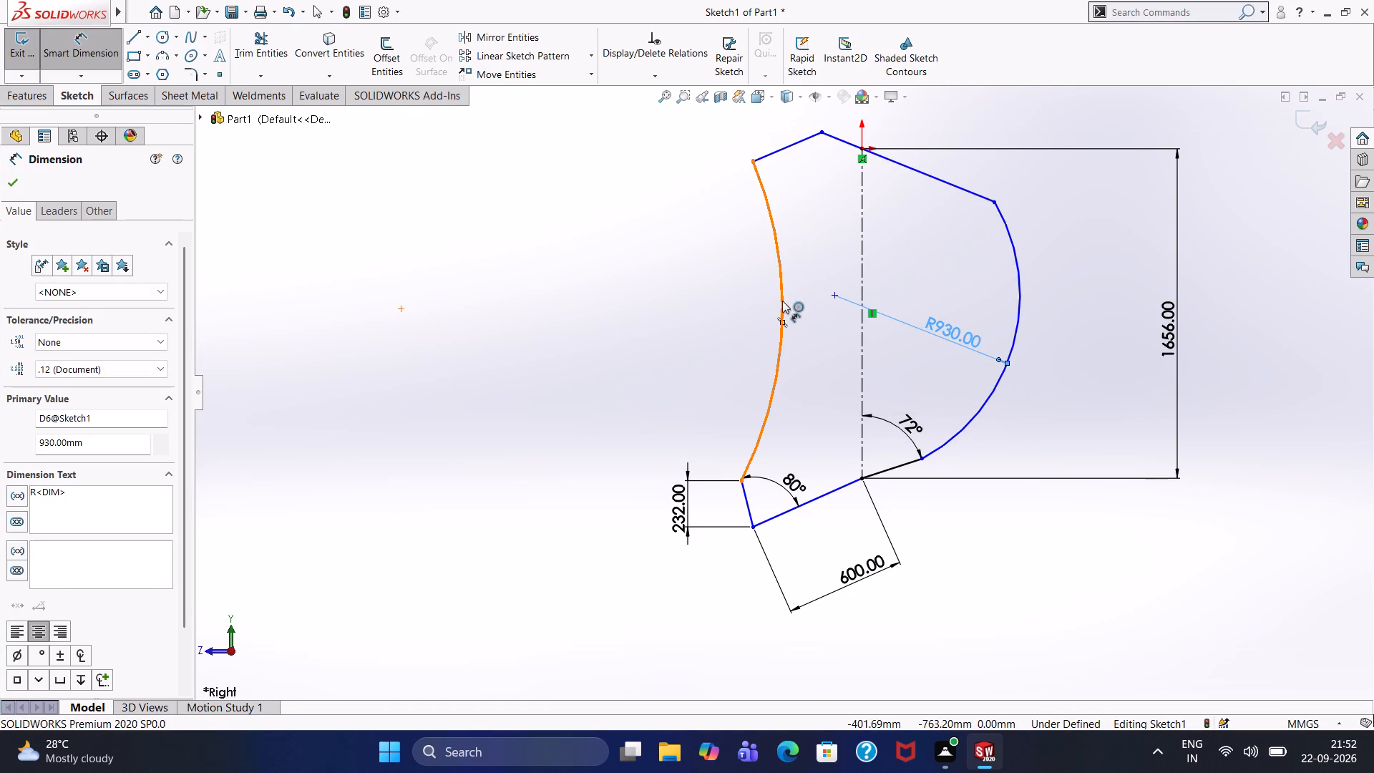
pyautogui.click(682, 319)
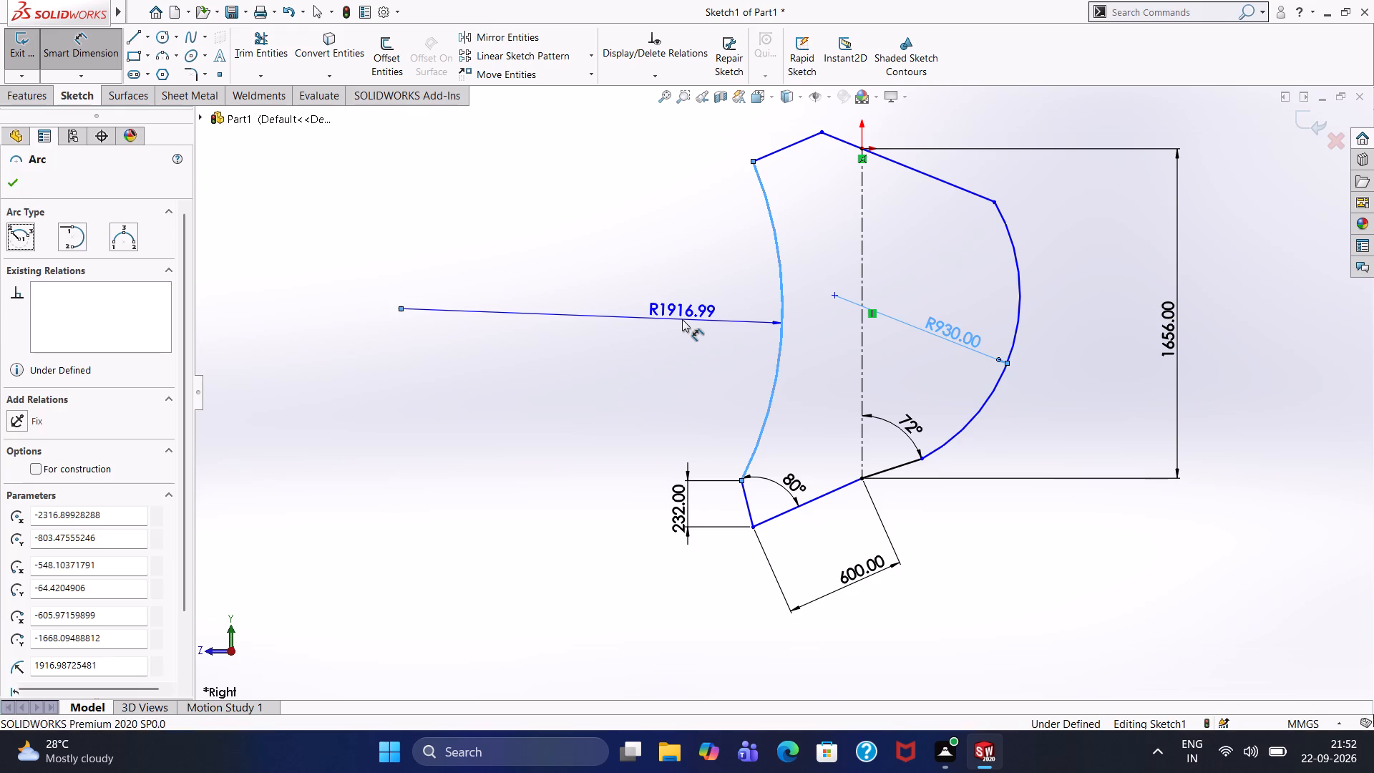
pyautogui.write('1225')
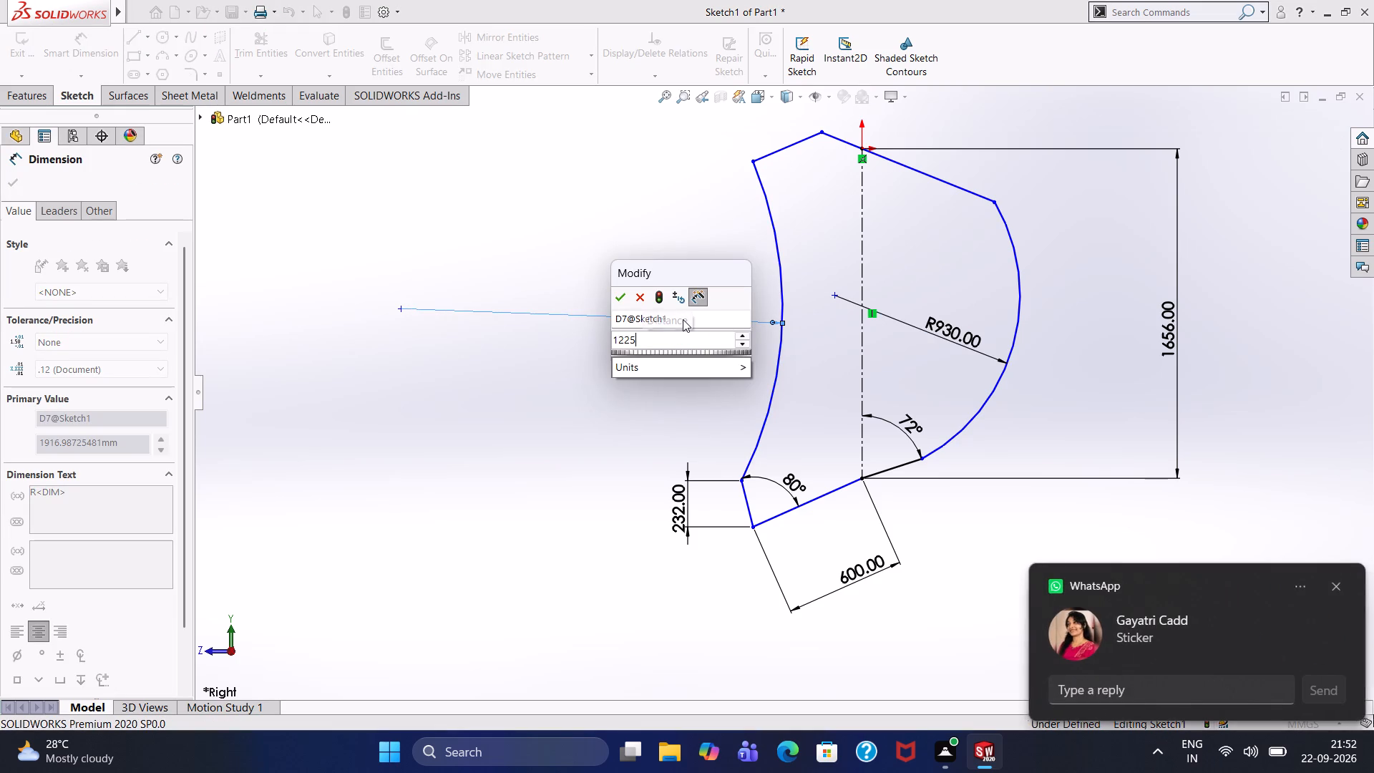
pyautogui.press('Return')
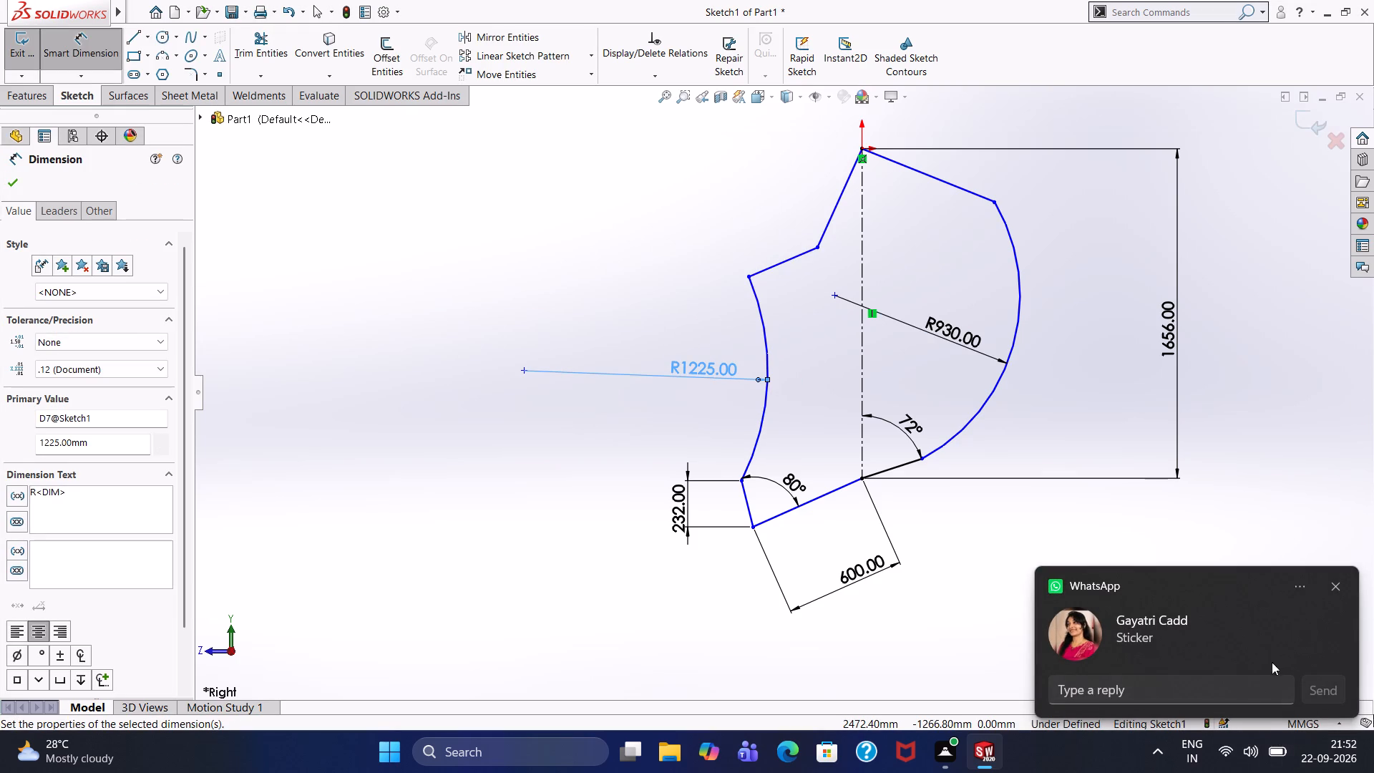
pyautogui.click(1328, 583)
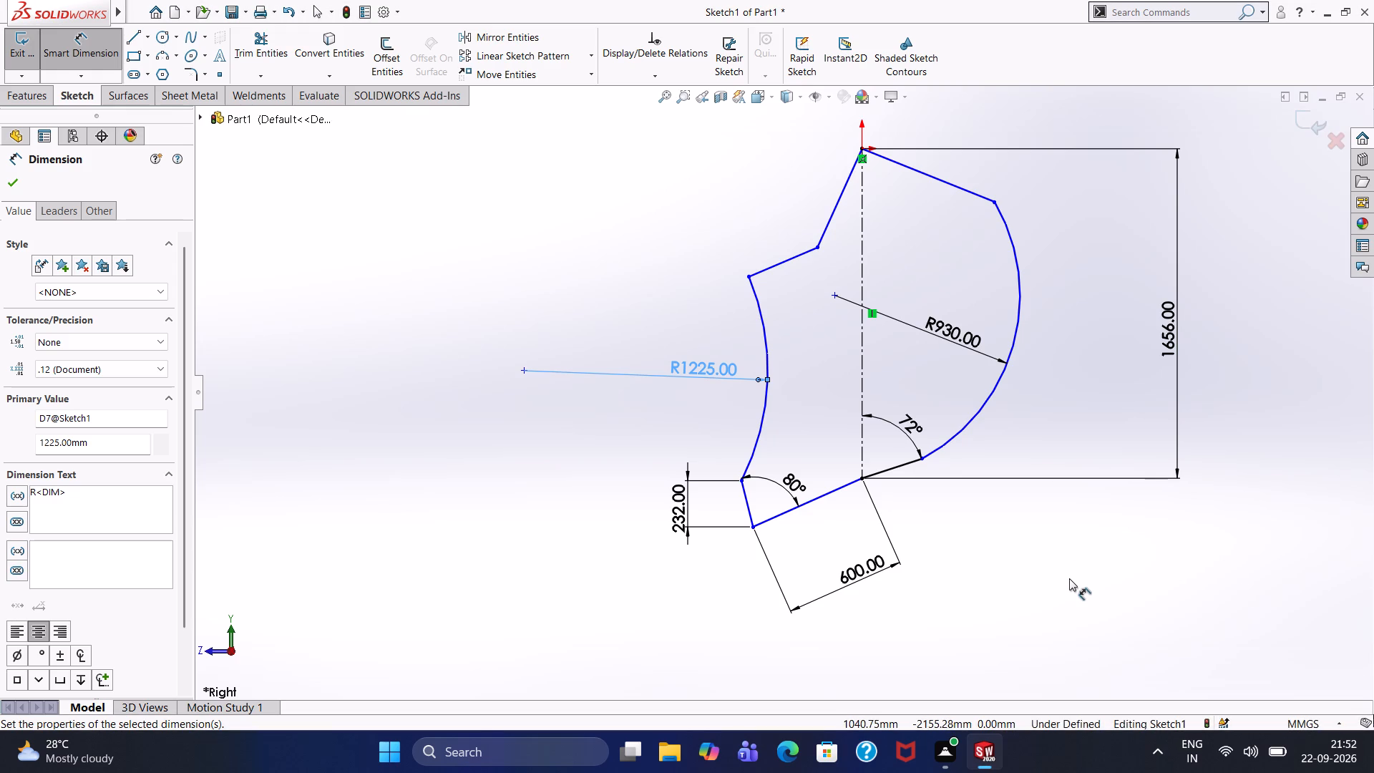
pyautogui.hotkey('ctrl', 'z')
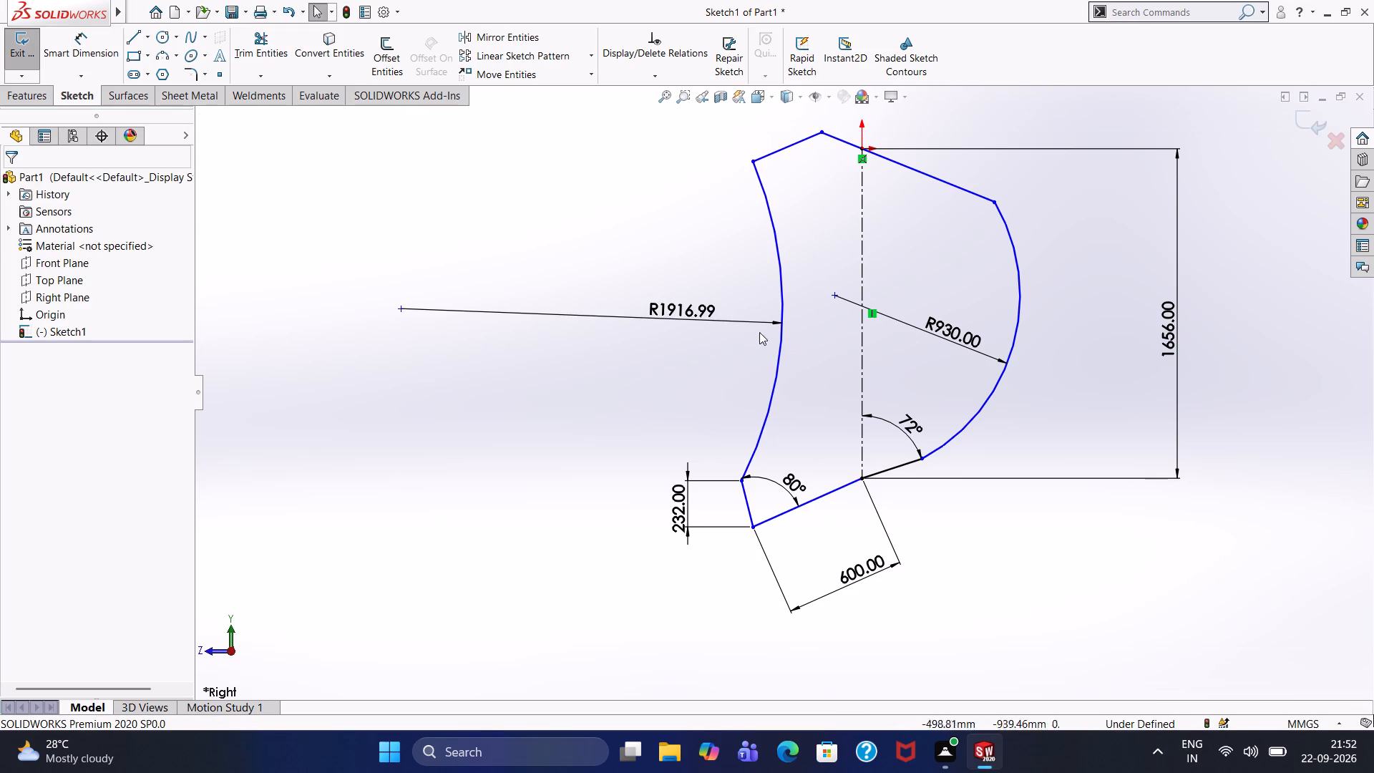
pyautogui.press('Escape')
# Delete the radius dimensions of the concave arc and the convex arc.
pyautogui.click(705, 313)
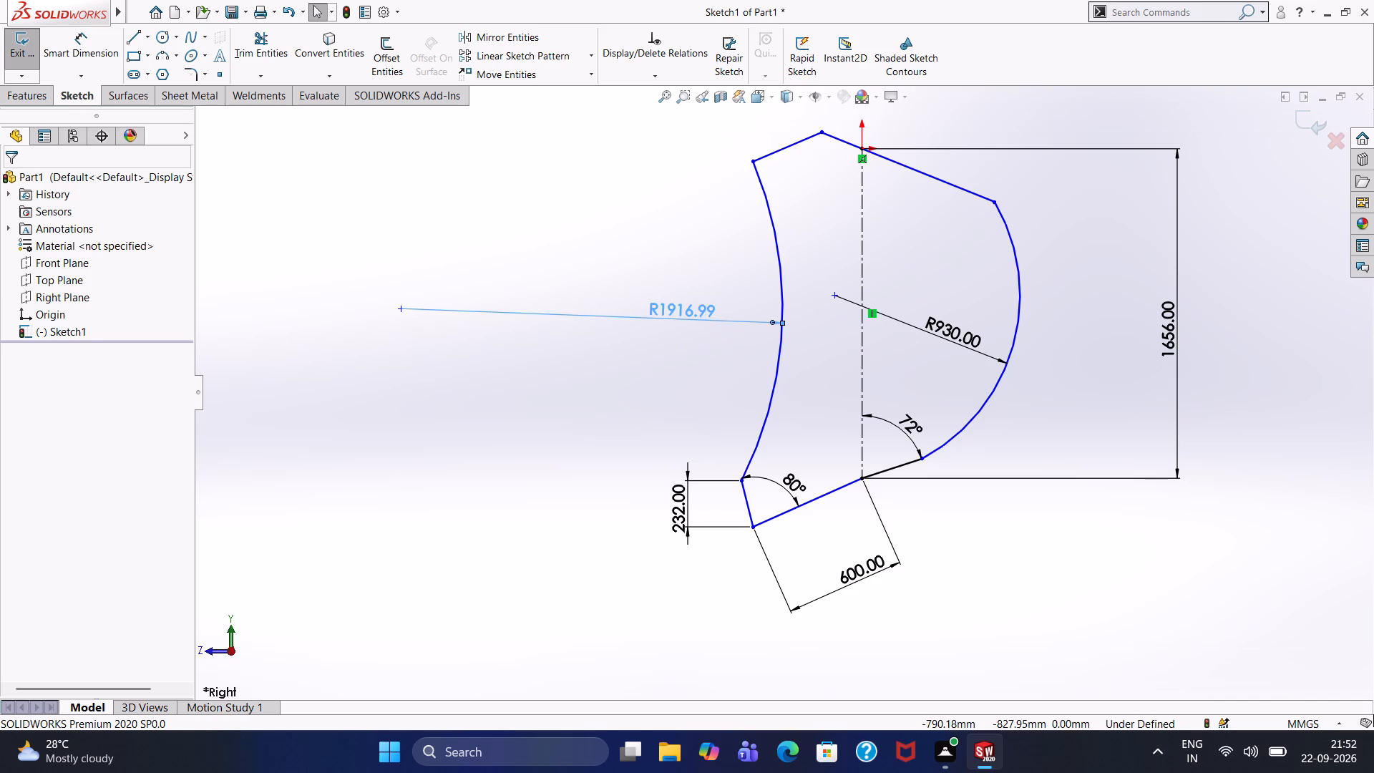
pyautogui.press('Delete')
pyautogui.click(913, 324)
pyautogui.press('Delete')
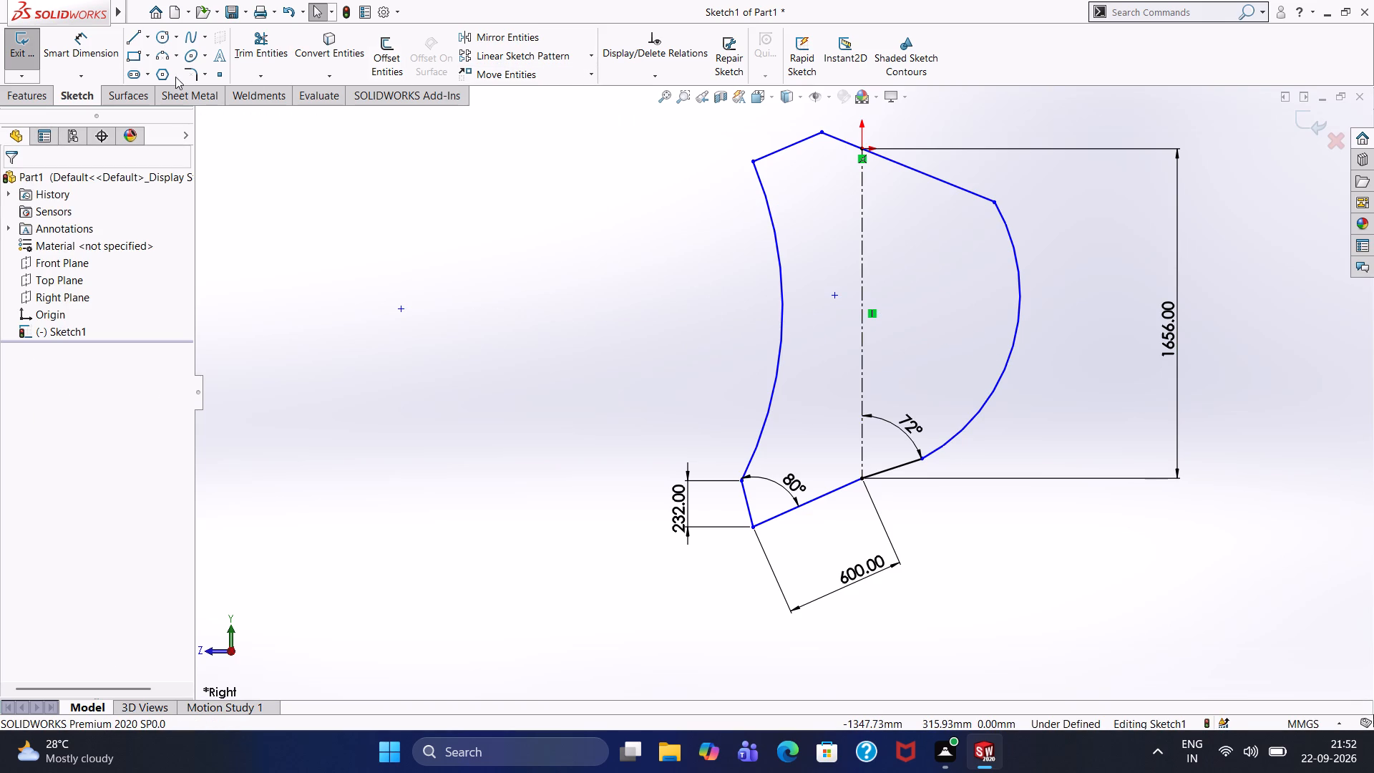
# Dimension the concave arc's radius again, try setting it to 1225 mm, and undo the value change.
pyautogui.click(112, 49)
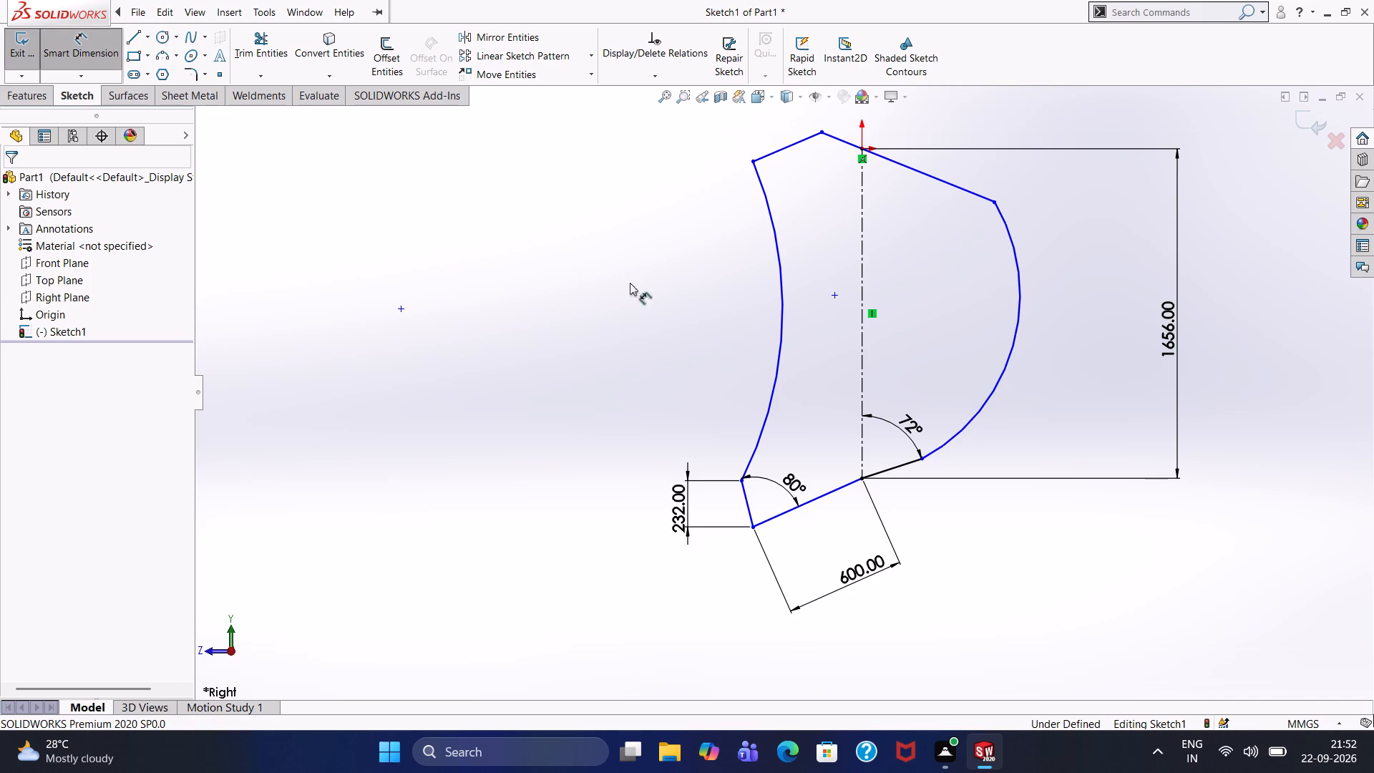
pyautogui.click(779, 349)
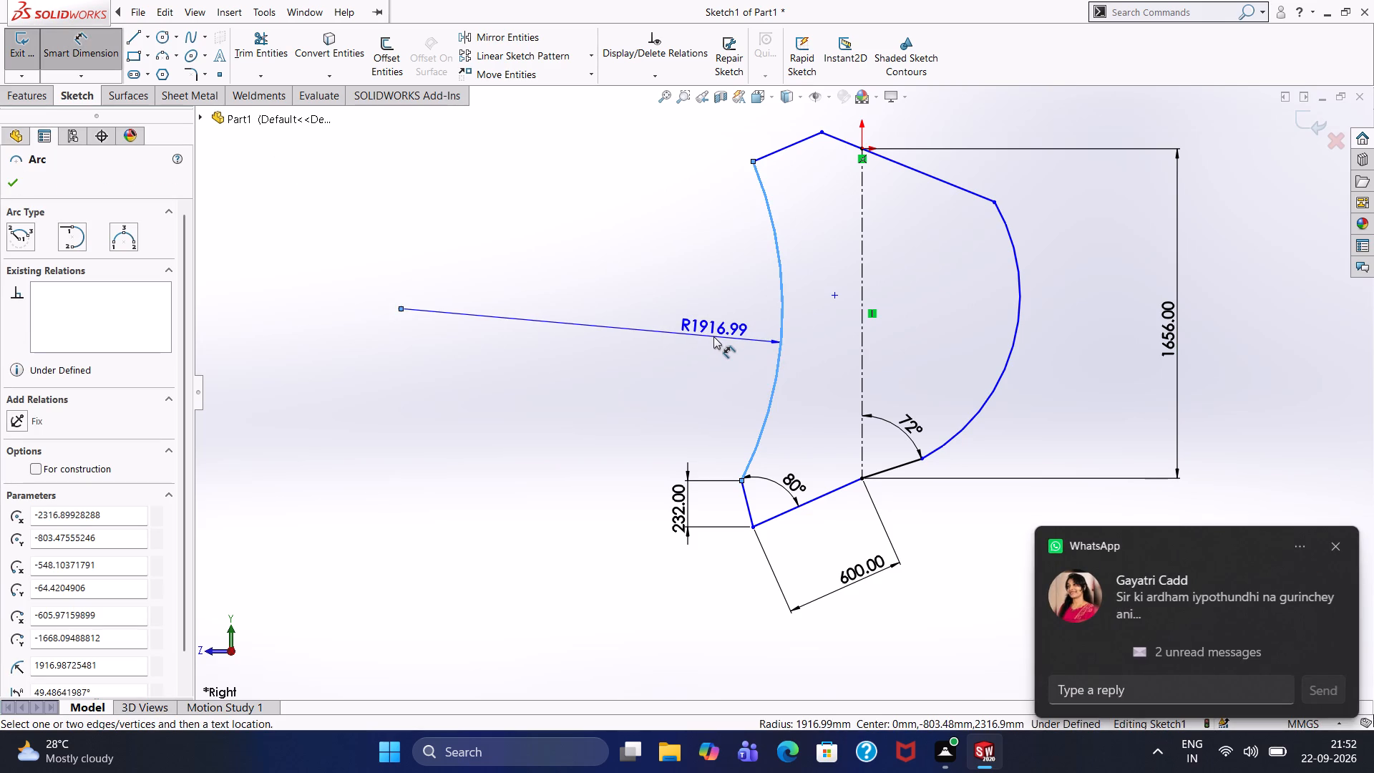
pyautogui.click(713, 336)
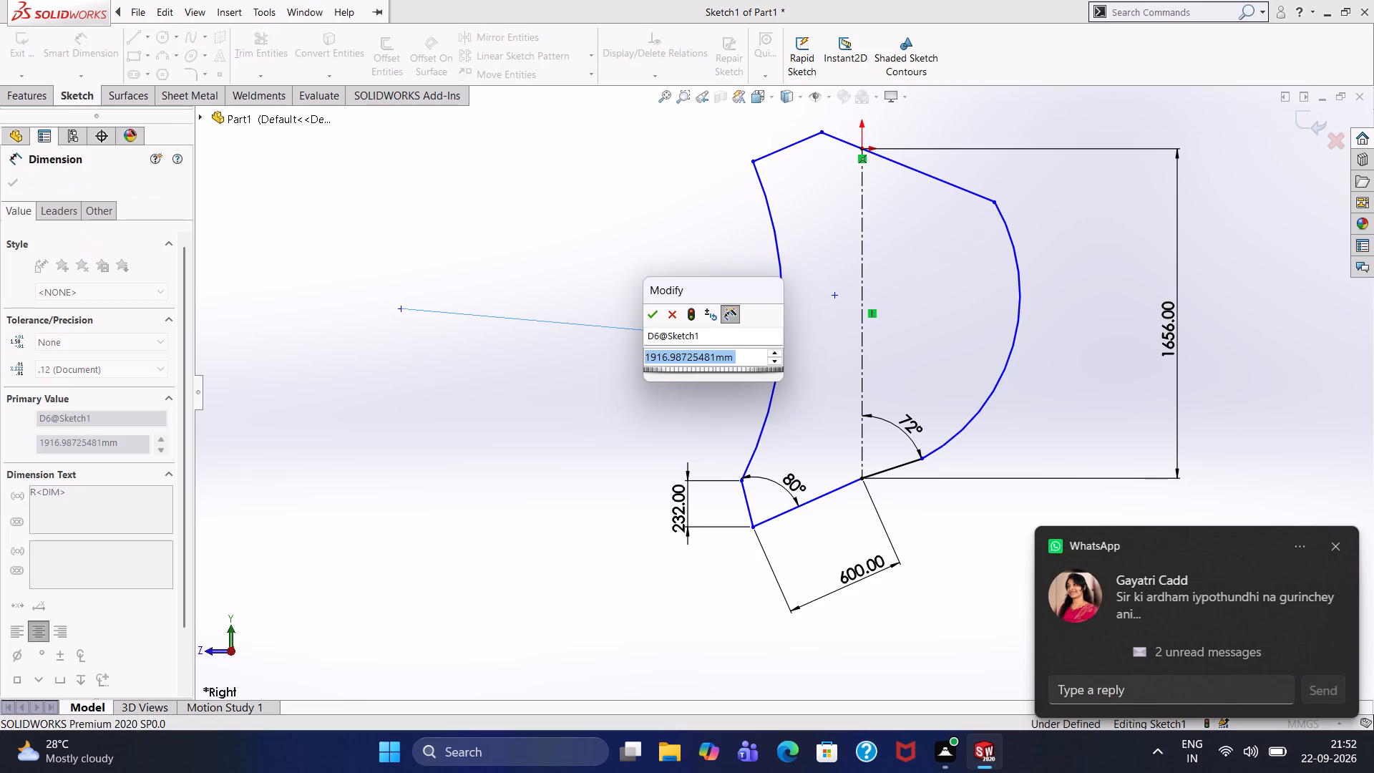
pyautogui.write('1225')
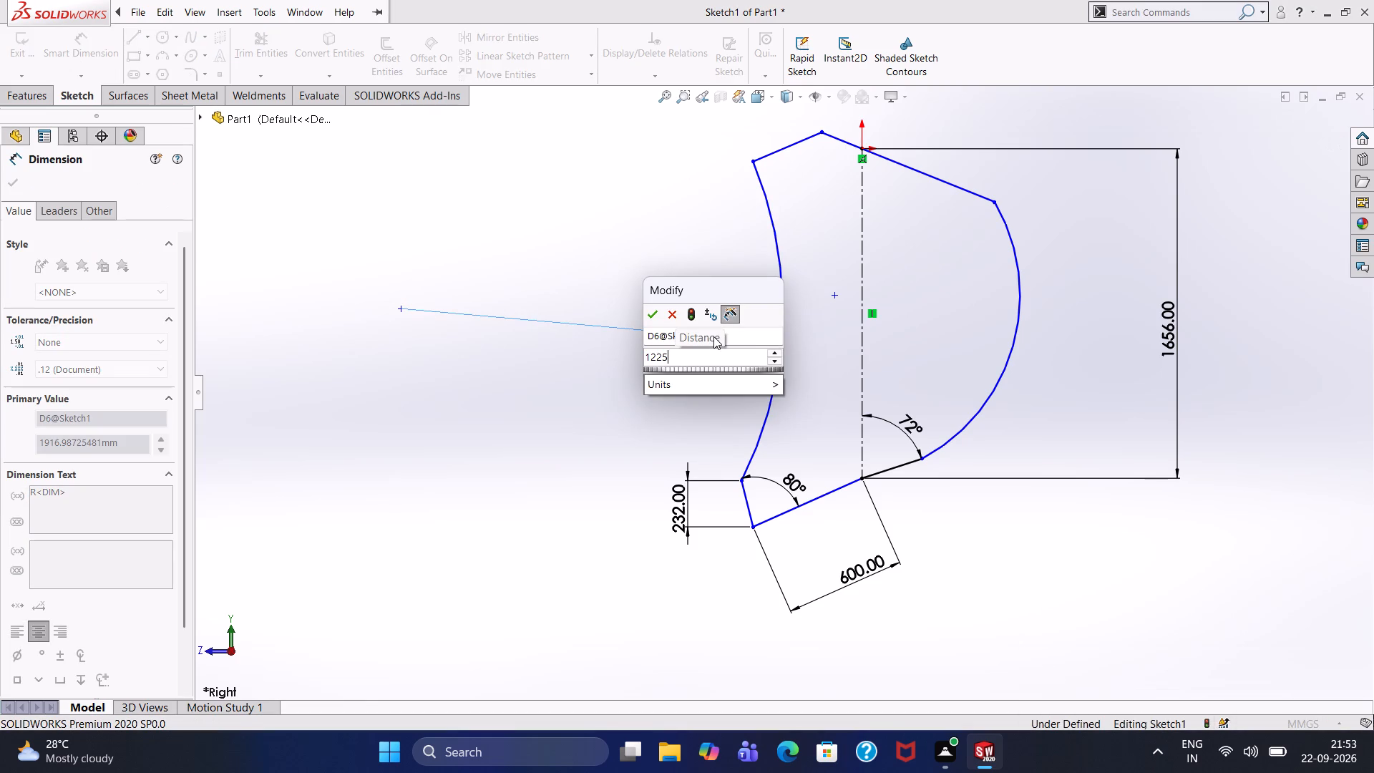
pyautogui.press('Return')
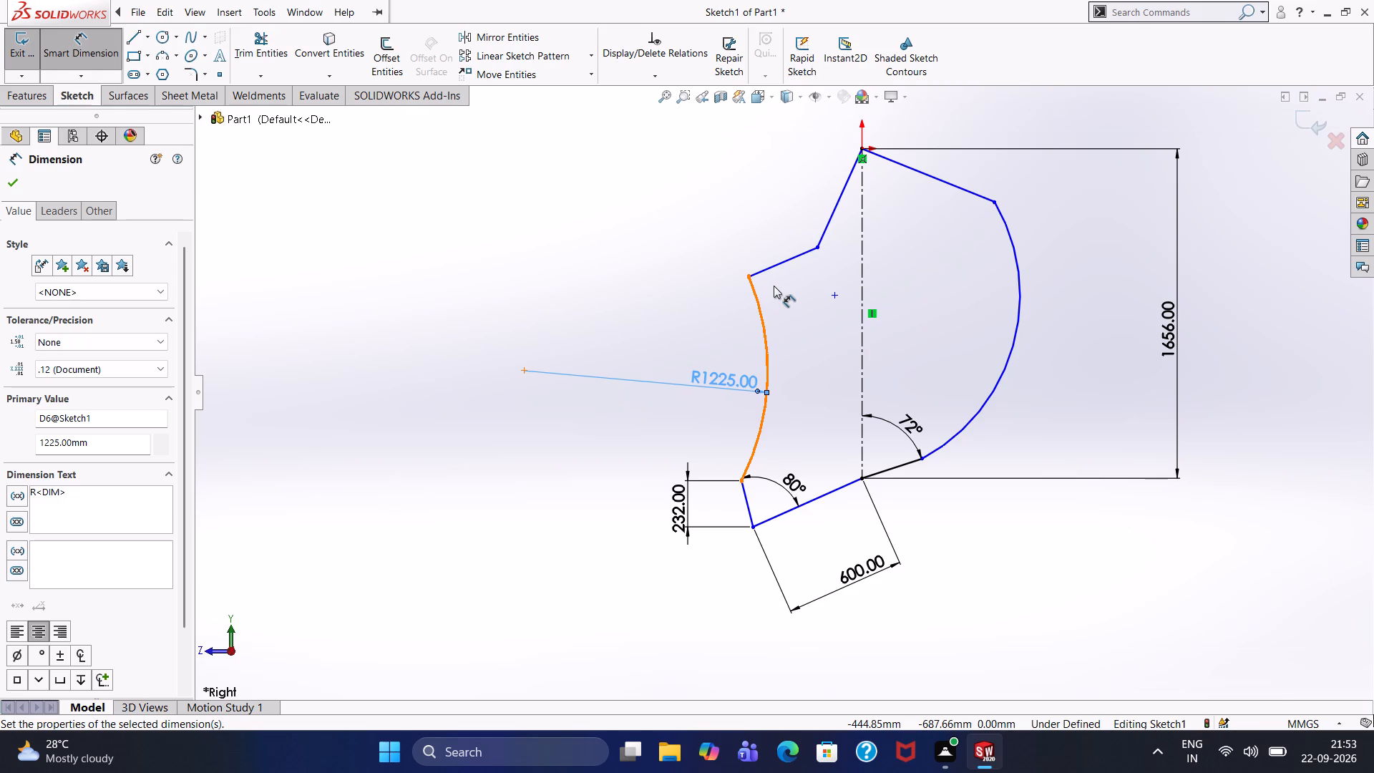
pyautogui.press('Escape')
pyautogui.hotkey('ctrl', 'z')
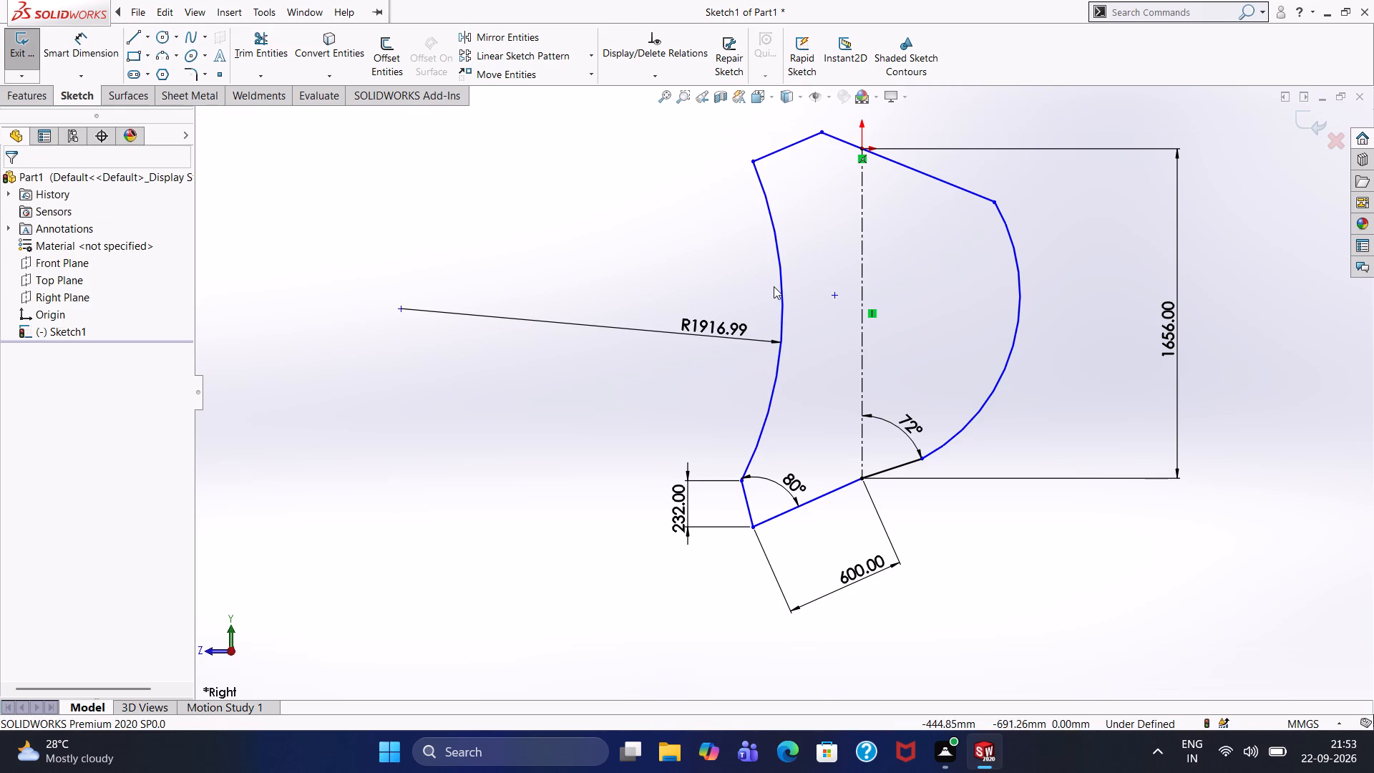
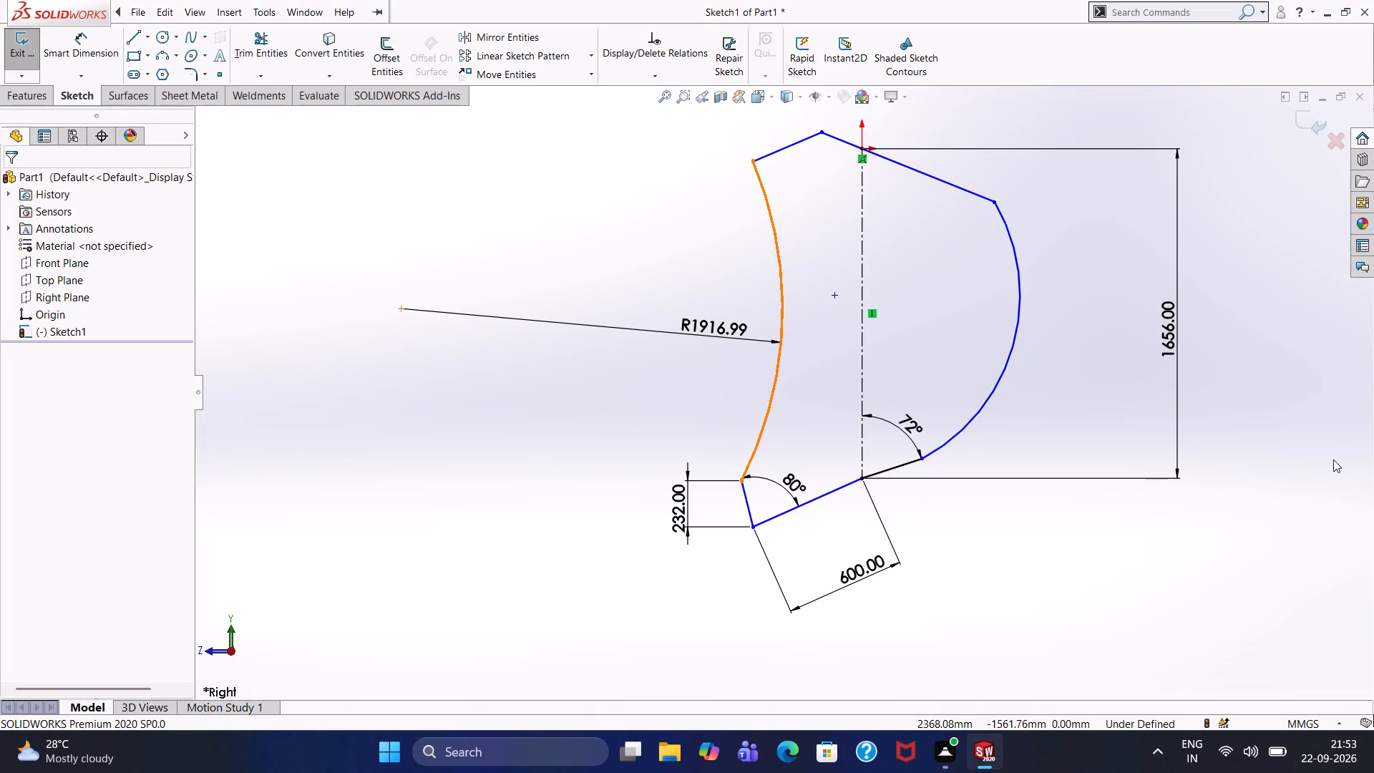
# Sketch a centerline joining the upper and lower endpoints of the concave arc.
pyautogui.press('Escape')
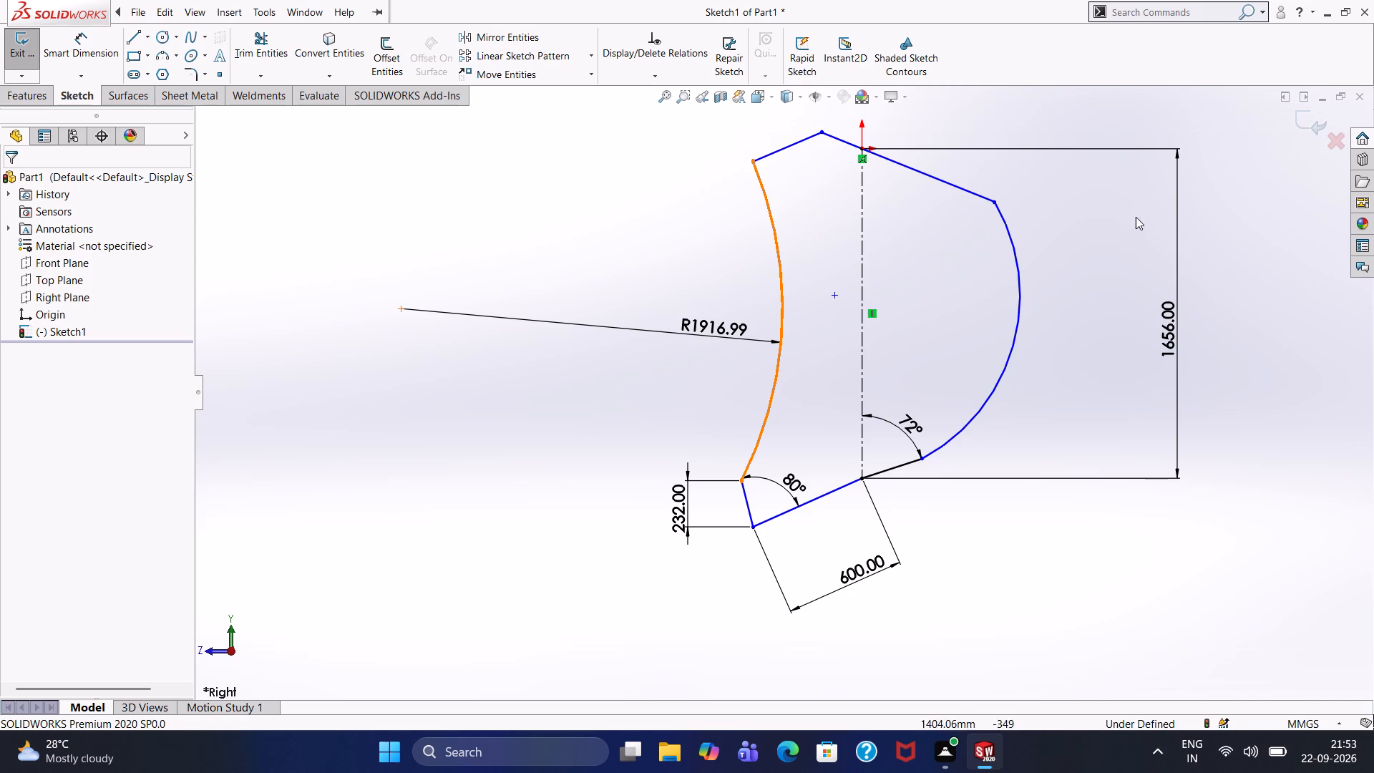
pyautogui.click(150, 36)
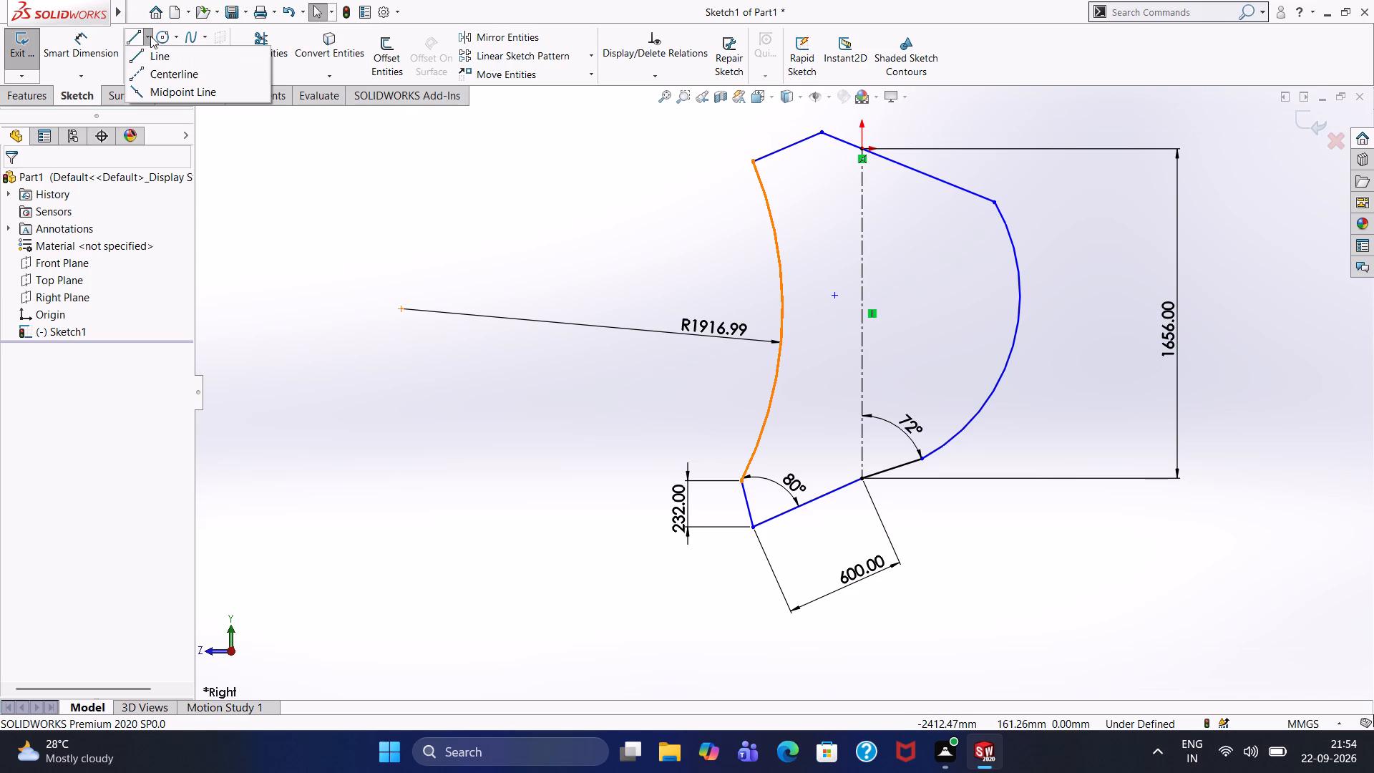
pyautogui.click(155, 73)
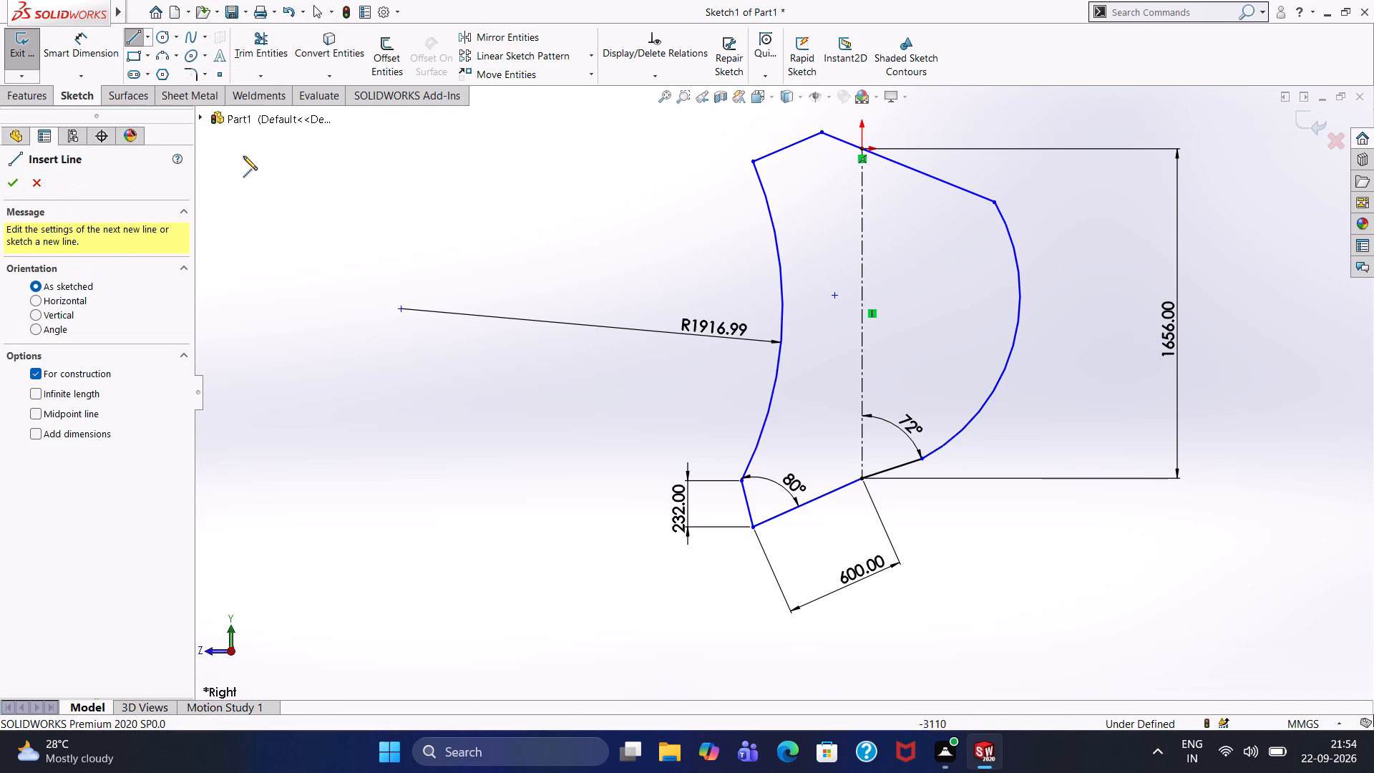
pyautogui.click(755, 162)
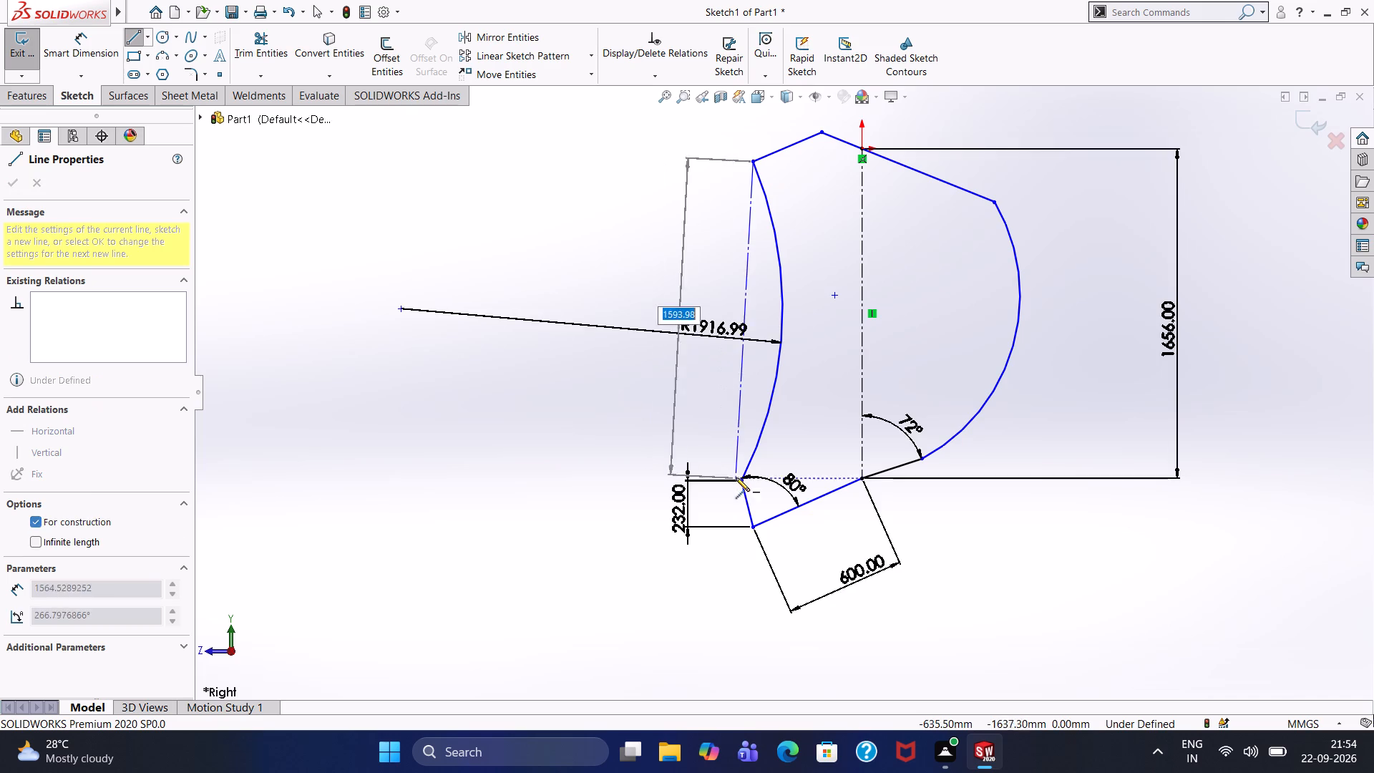
pyautogui.click(739, 480)
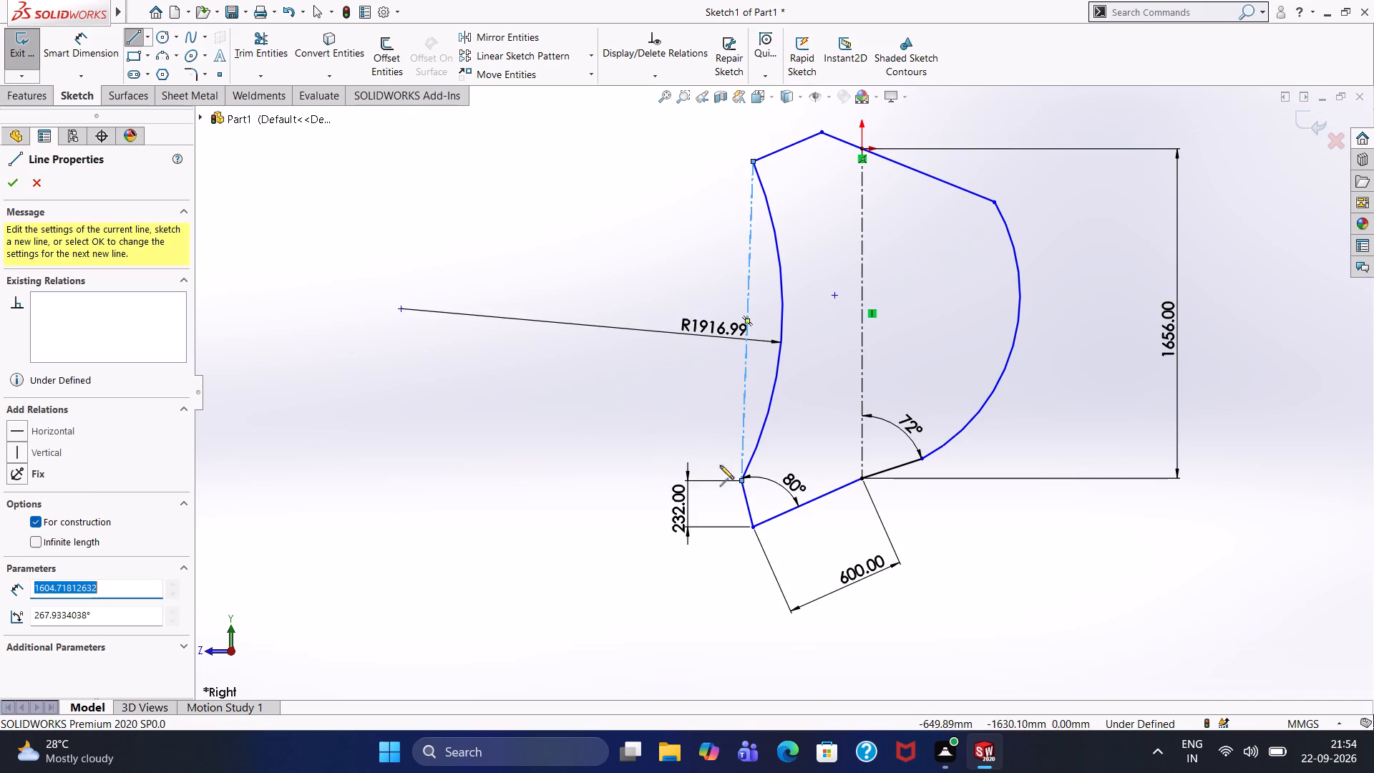
pyautogui.press('Escape')
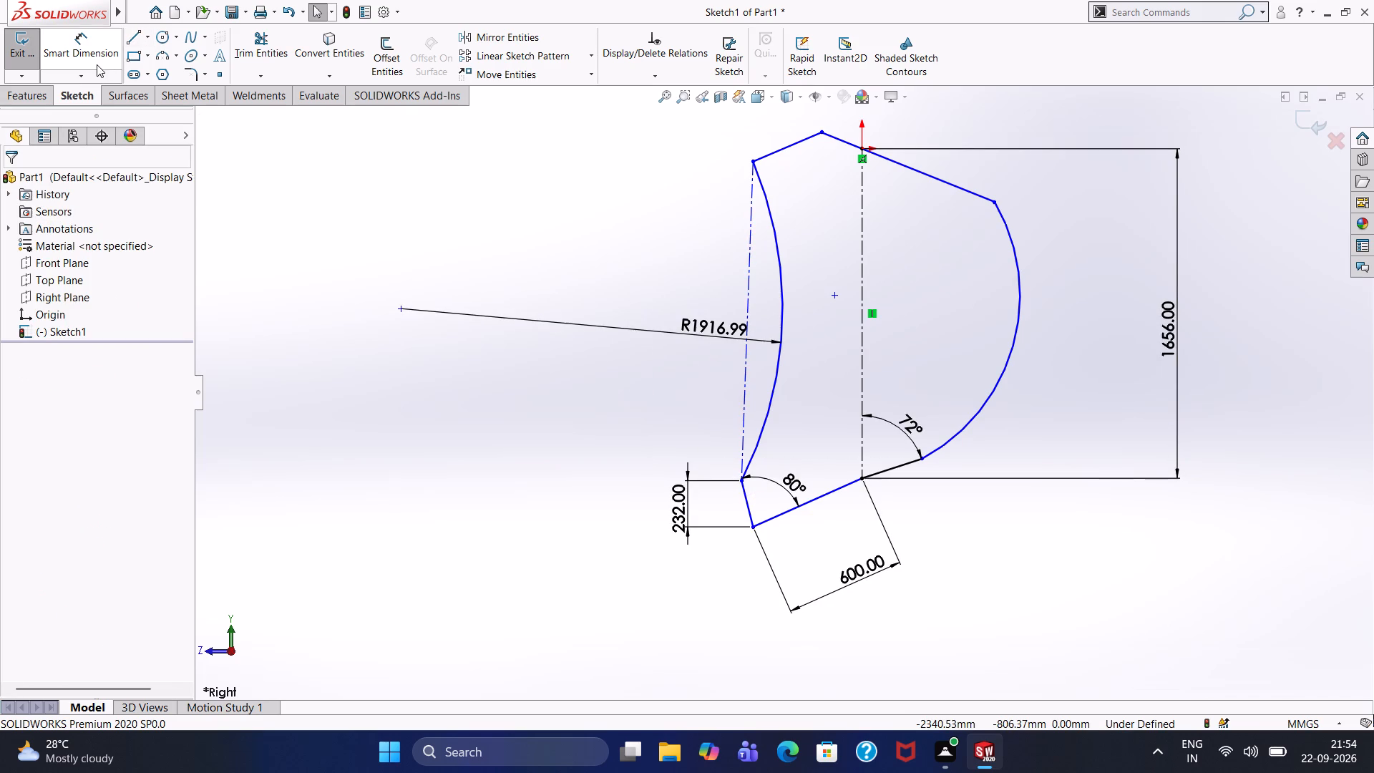
# Delete the radius dimension of the concave arc.
pyautogui.click(99, 61)
pyautogui.press('Escape')
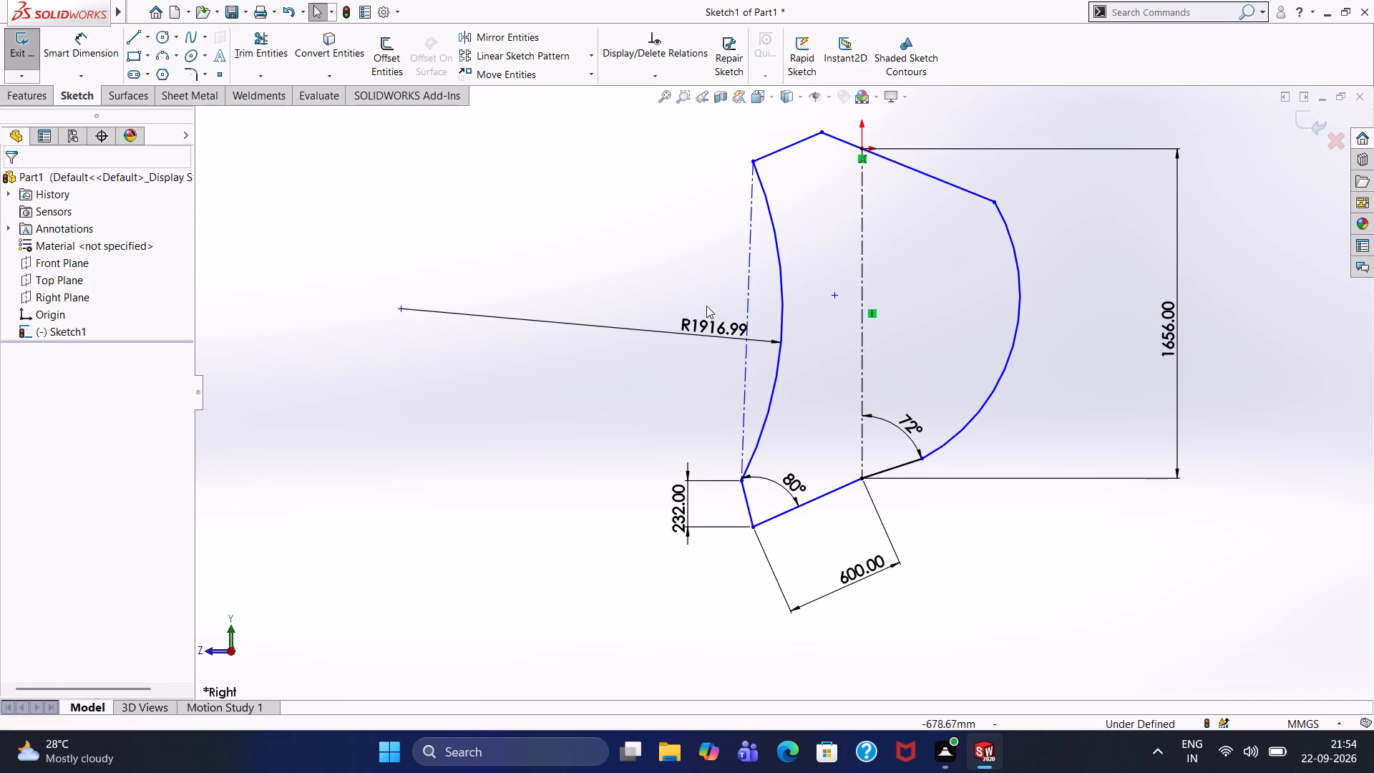
pyautogui.click(688, 328)
pyautogui.press('Delete')
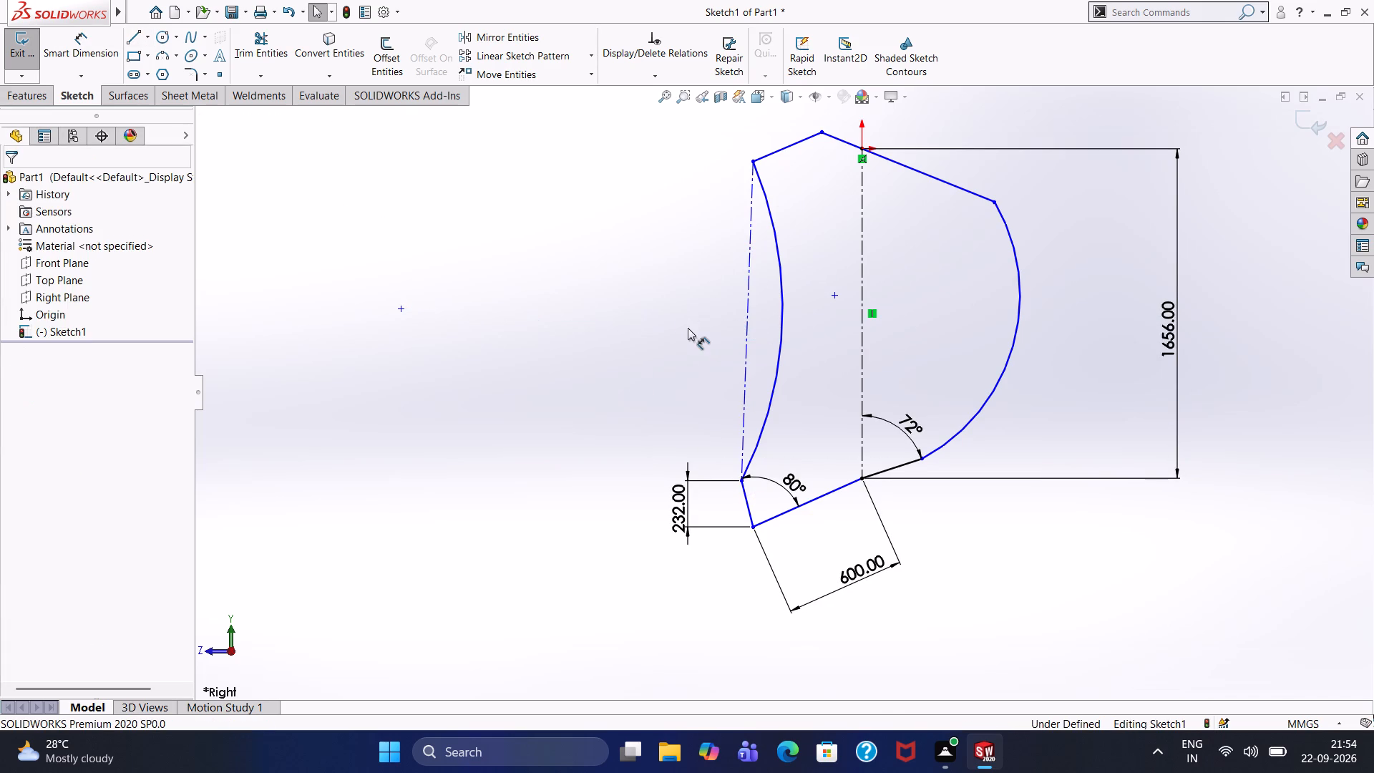
# Dimension the vertical height of the centerline between the concave arc's endpoints, setting it to 1486 mm.
pyautogui.click(89, 49)
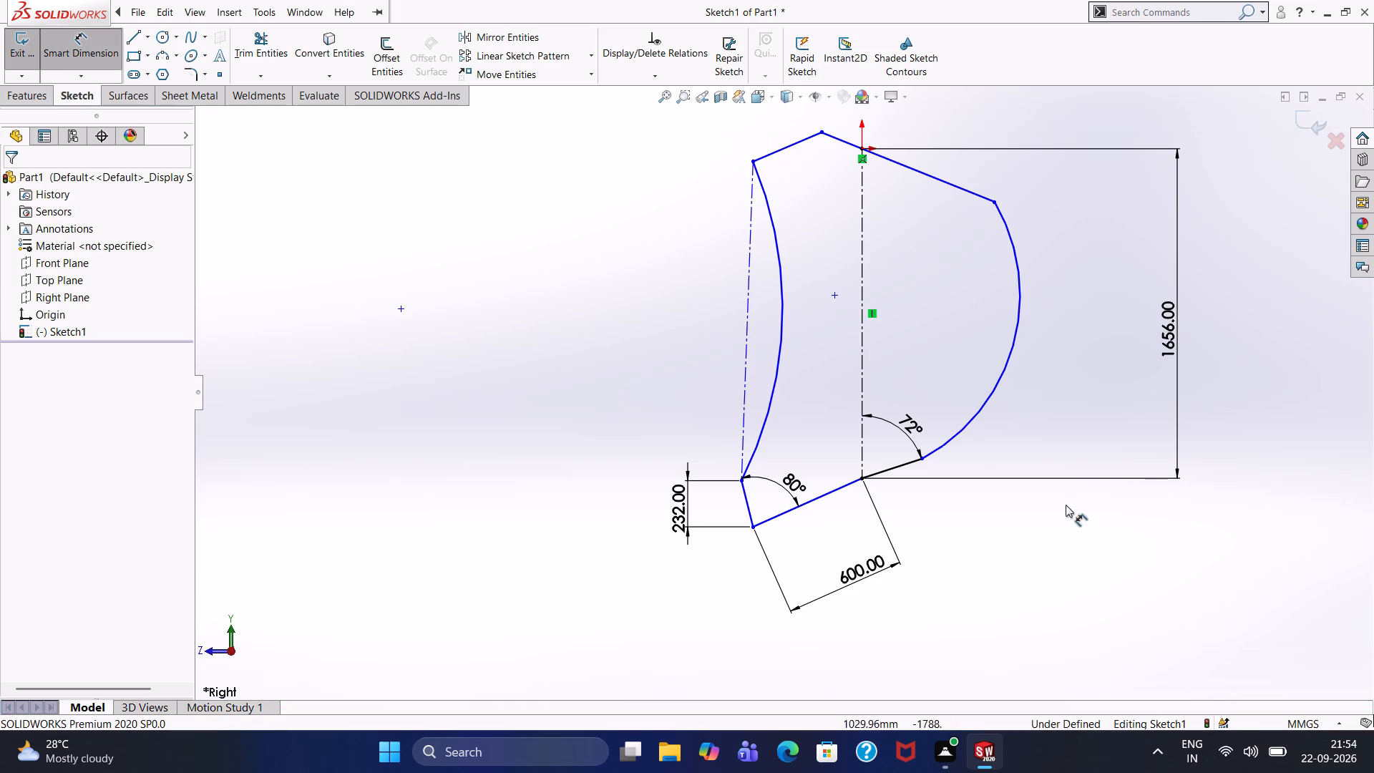
pyautogui.click(744, 313)
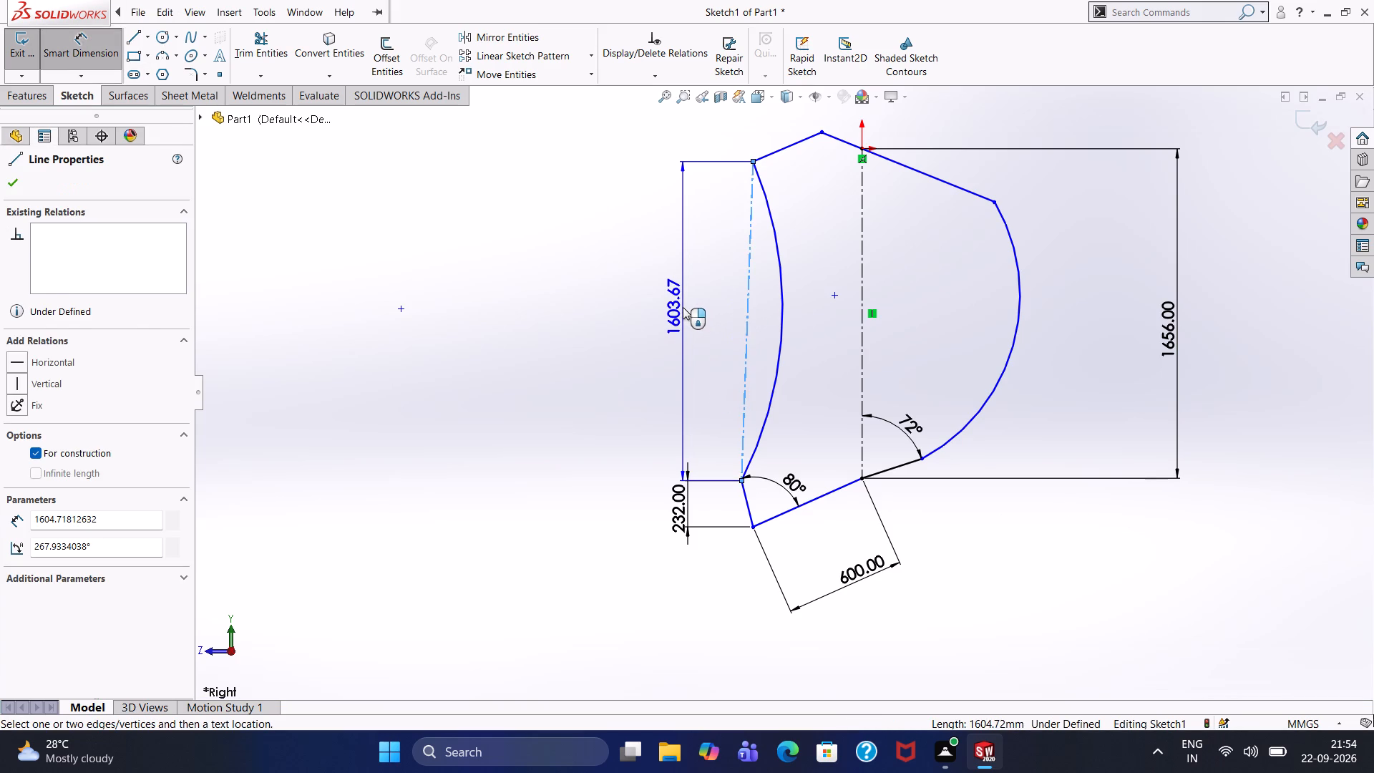
pyautogui.click(683, 307)
pyautogui.write('1486')
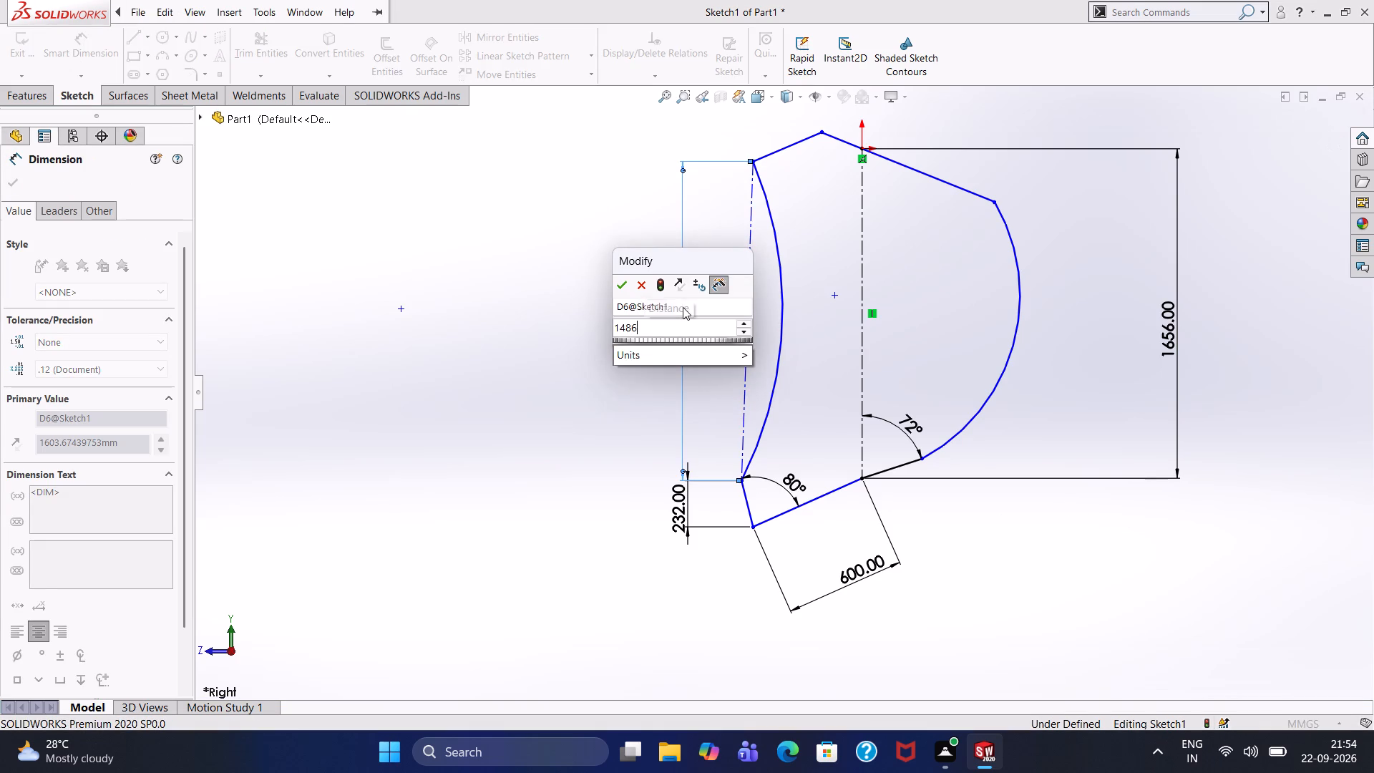
pyautogui.press('Return')
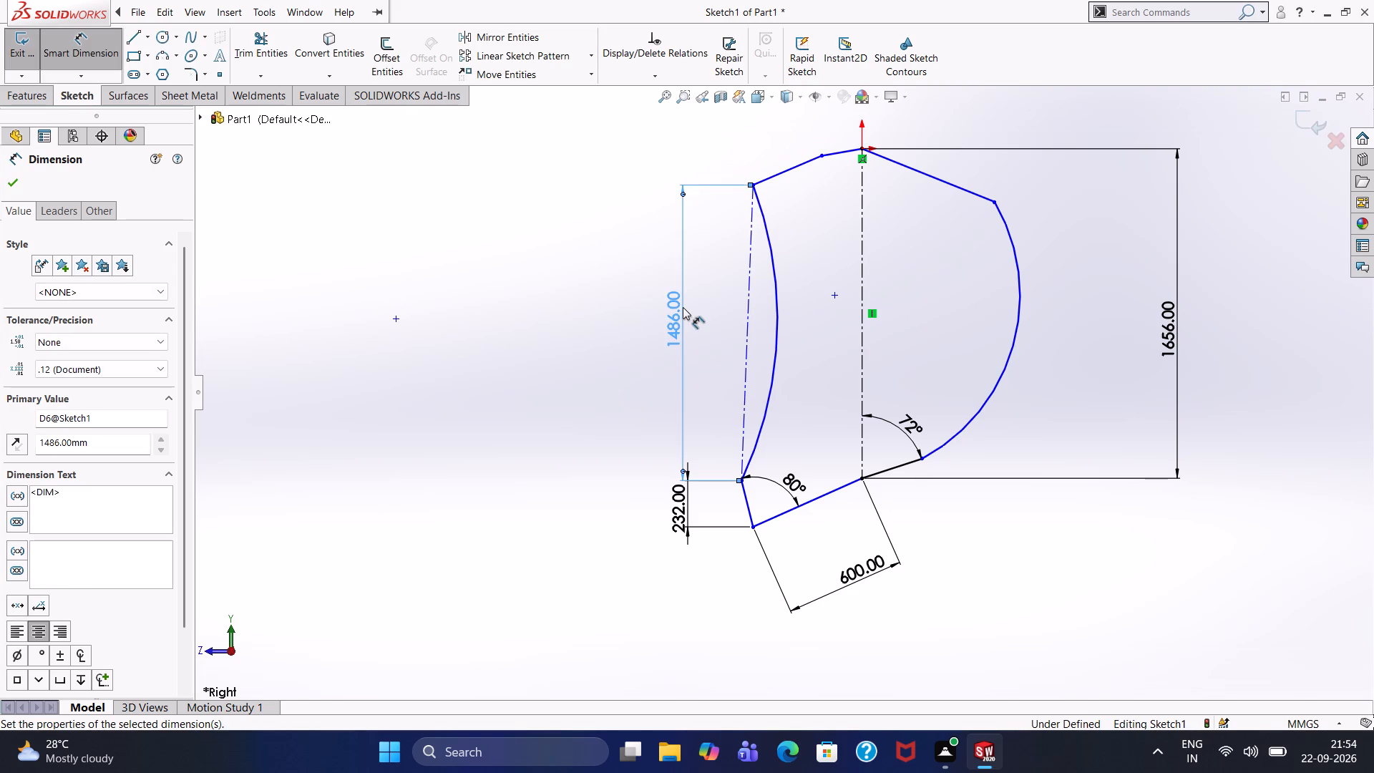
pyautogui.press('Escape')
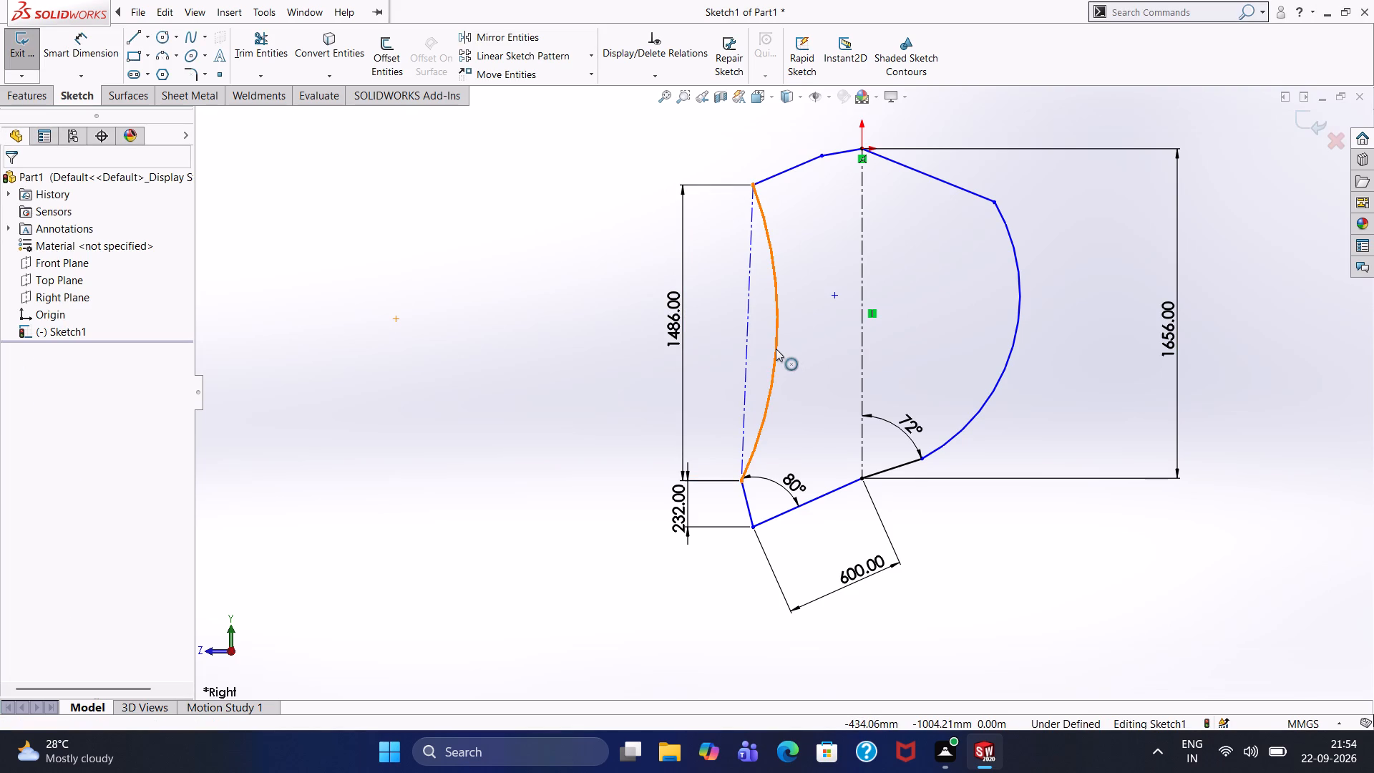
# Delete the concave arc from the profile.
pyautogui.click(776, 349)
pyautogui.press('Delete')
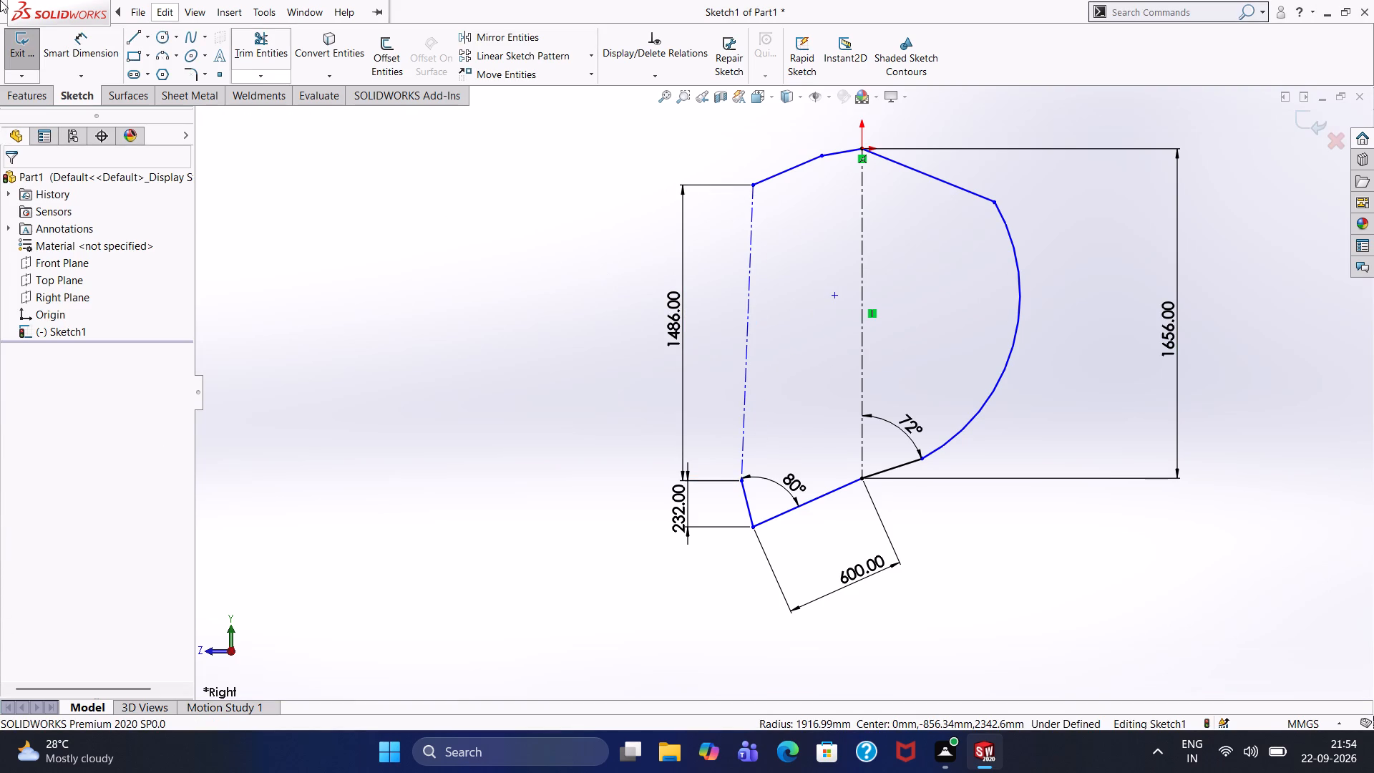
pyautogui.click(502, 235)
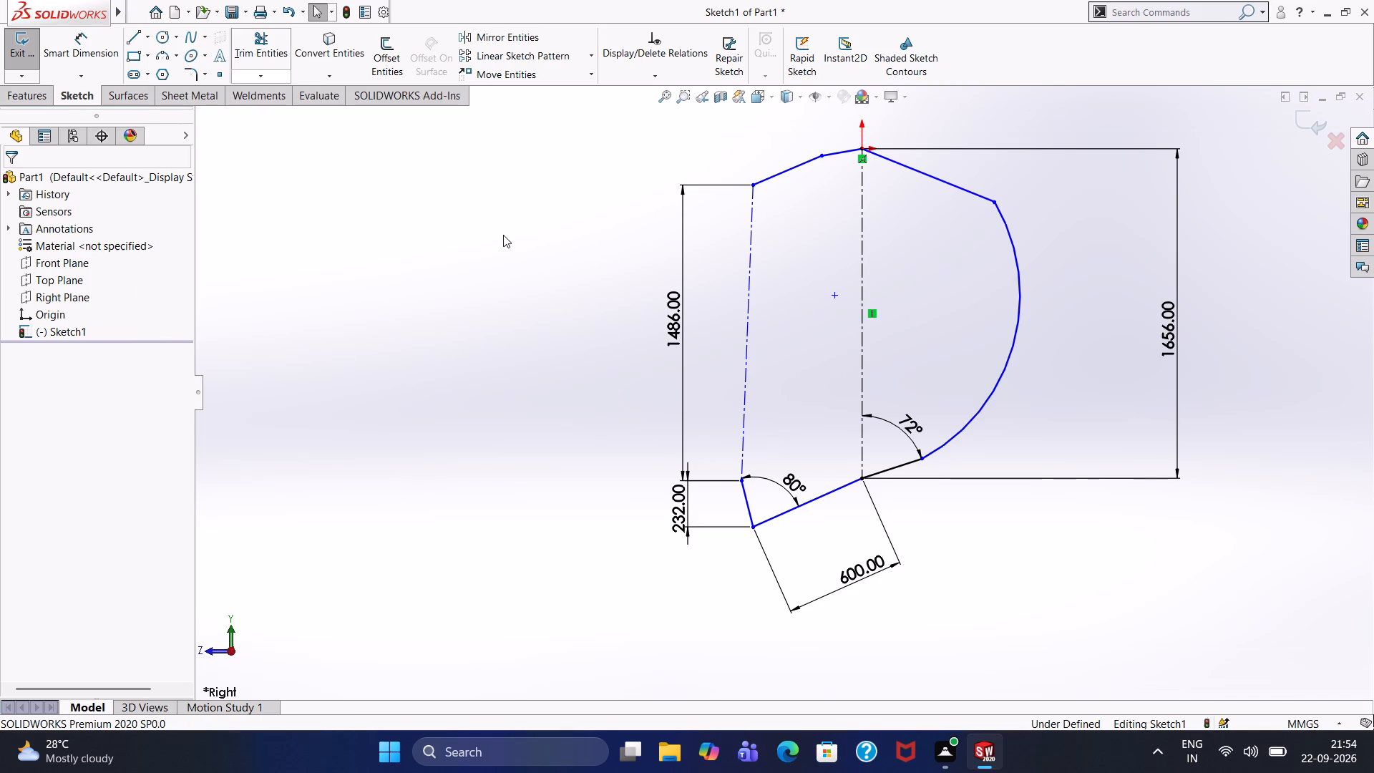
# Redraw the concave side as a 3 Point Arc between the new centerline's endpoints, bulging into the profile, with radius 1225 mm.
pyautogui.click(177, 57)
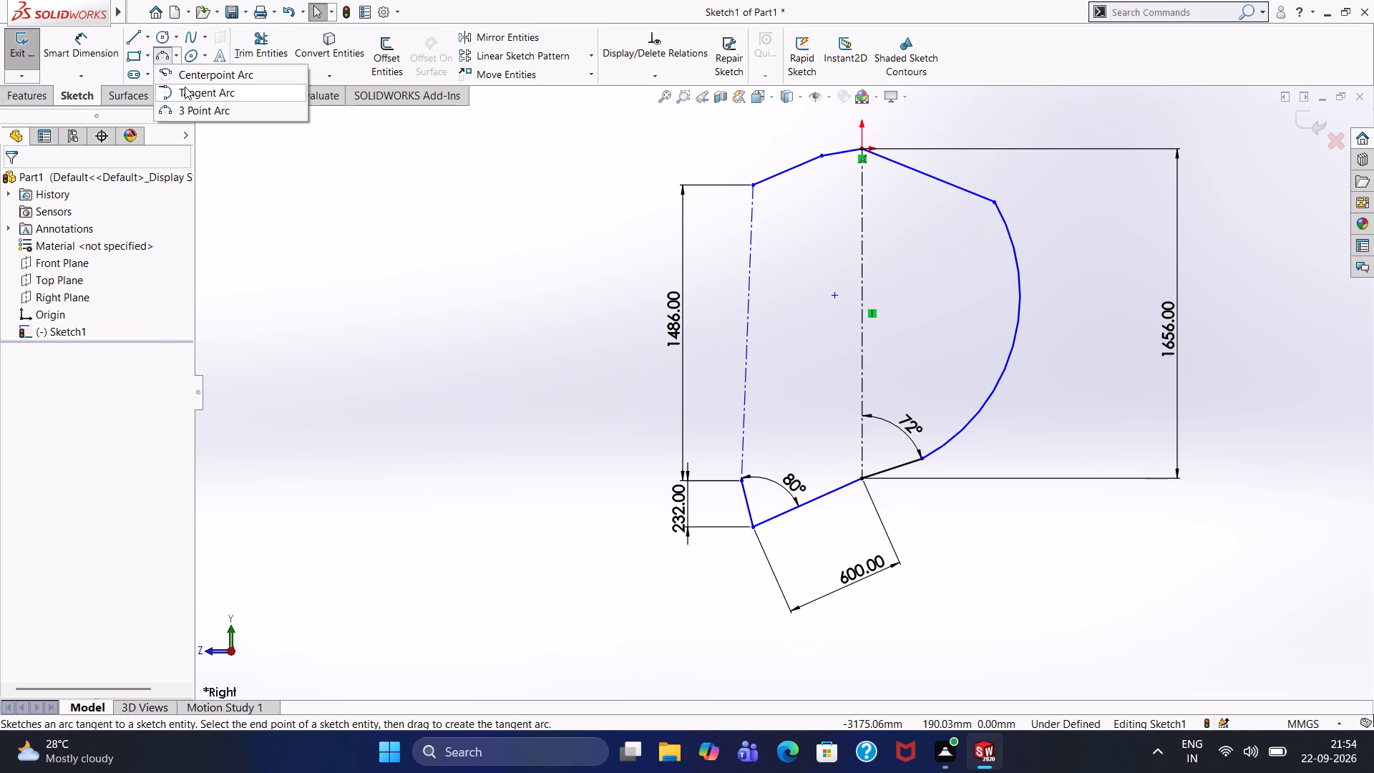
pyautogui.click(198, 76)
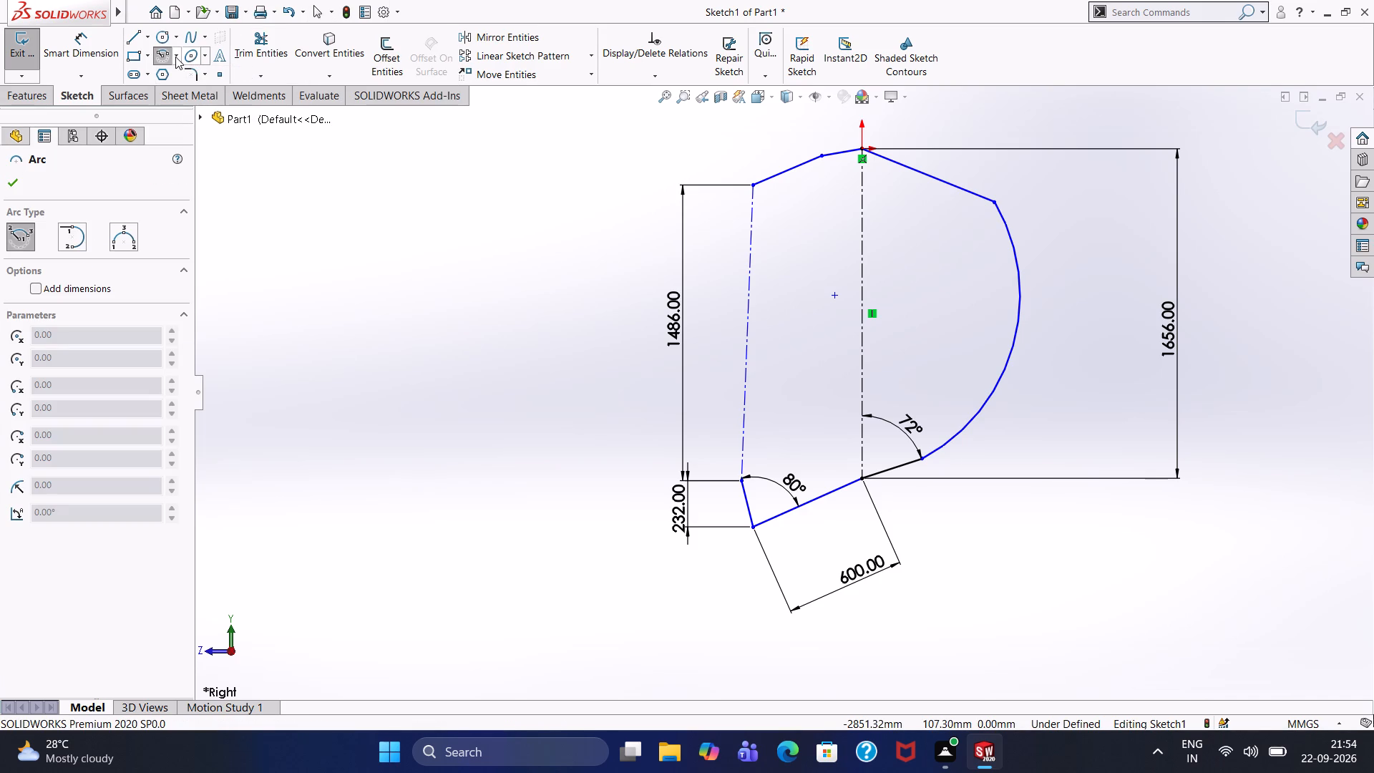
pyautogui.click(174, 54)
pyautogui.click(193, 118)
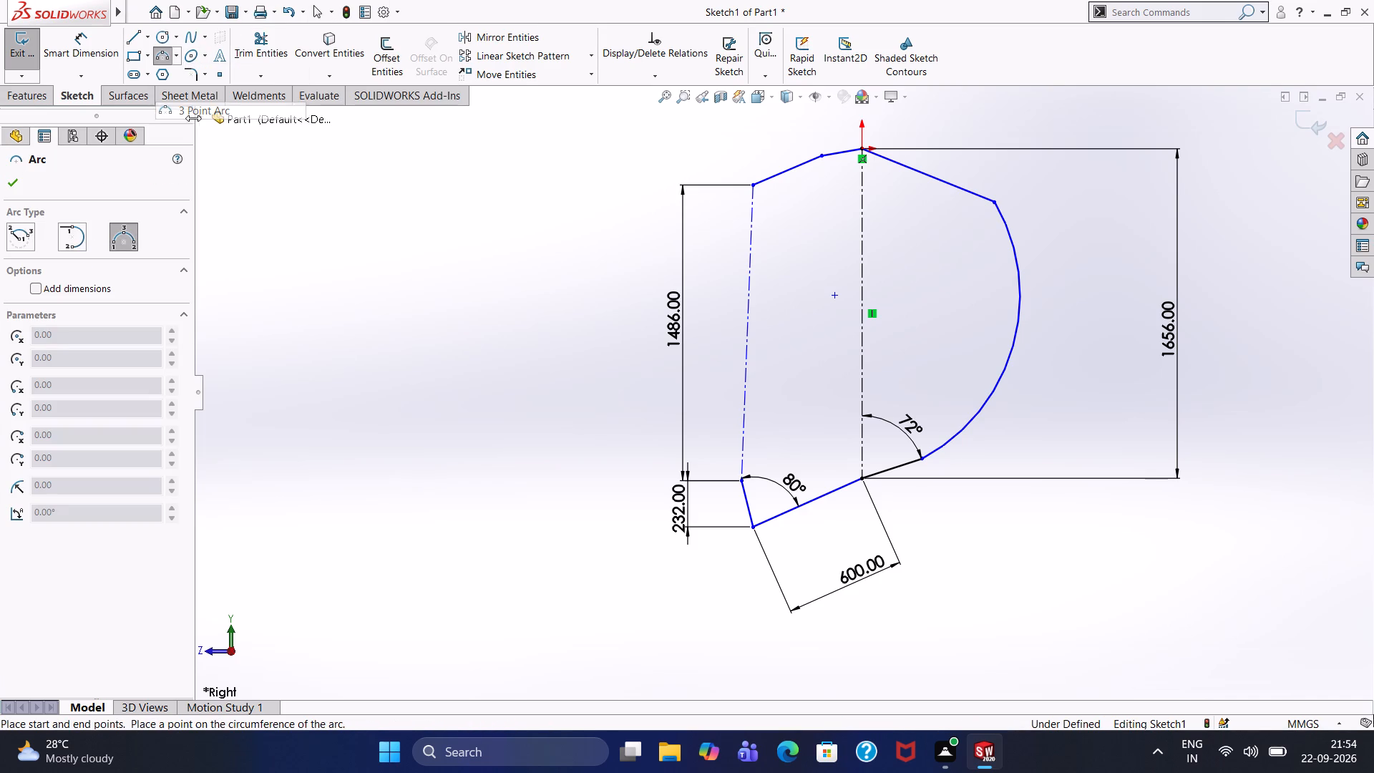
pyautogui.click(756, 186)
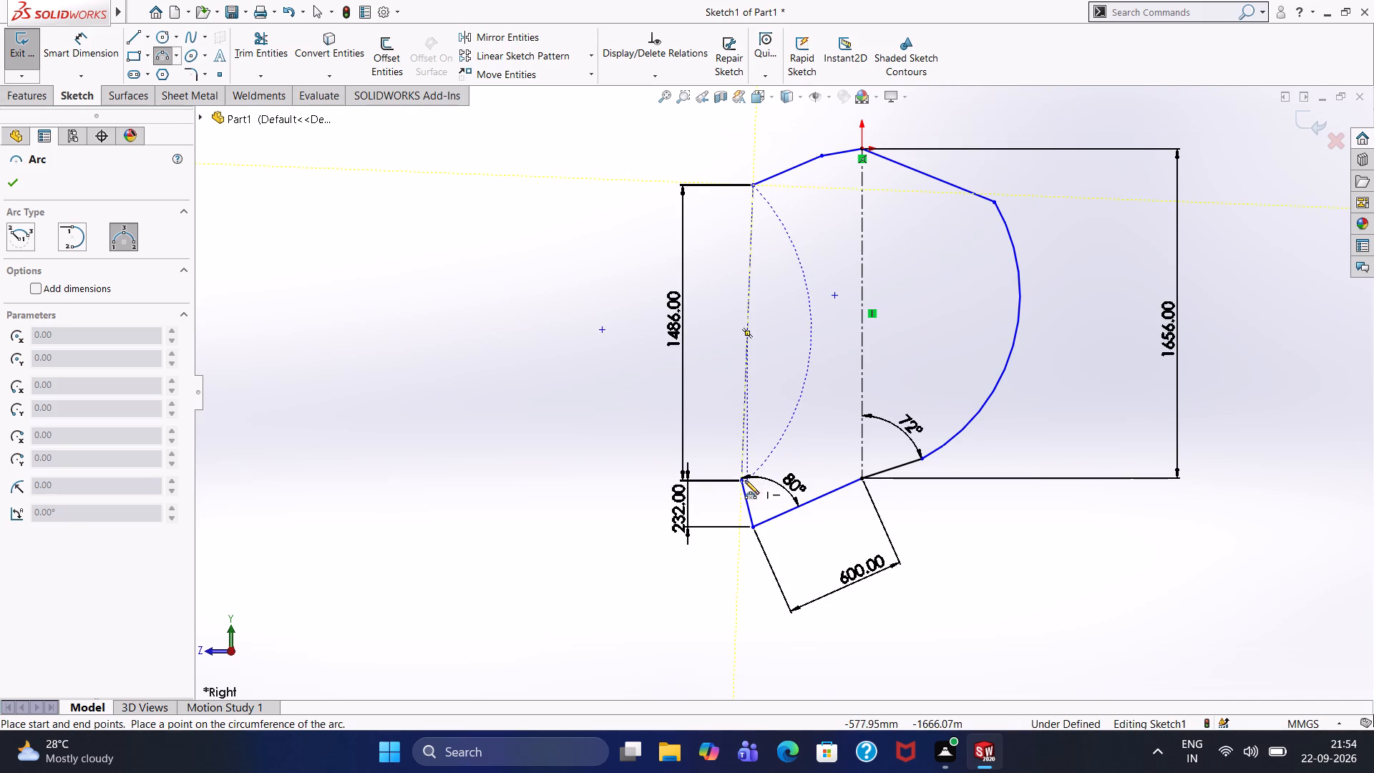
pyautogui.click(744, 480)
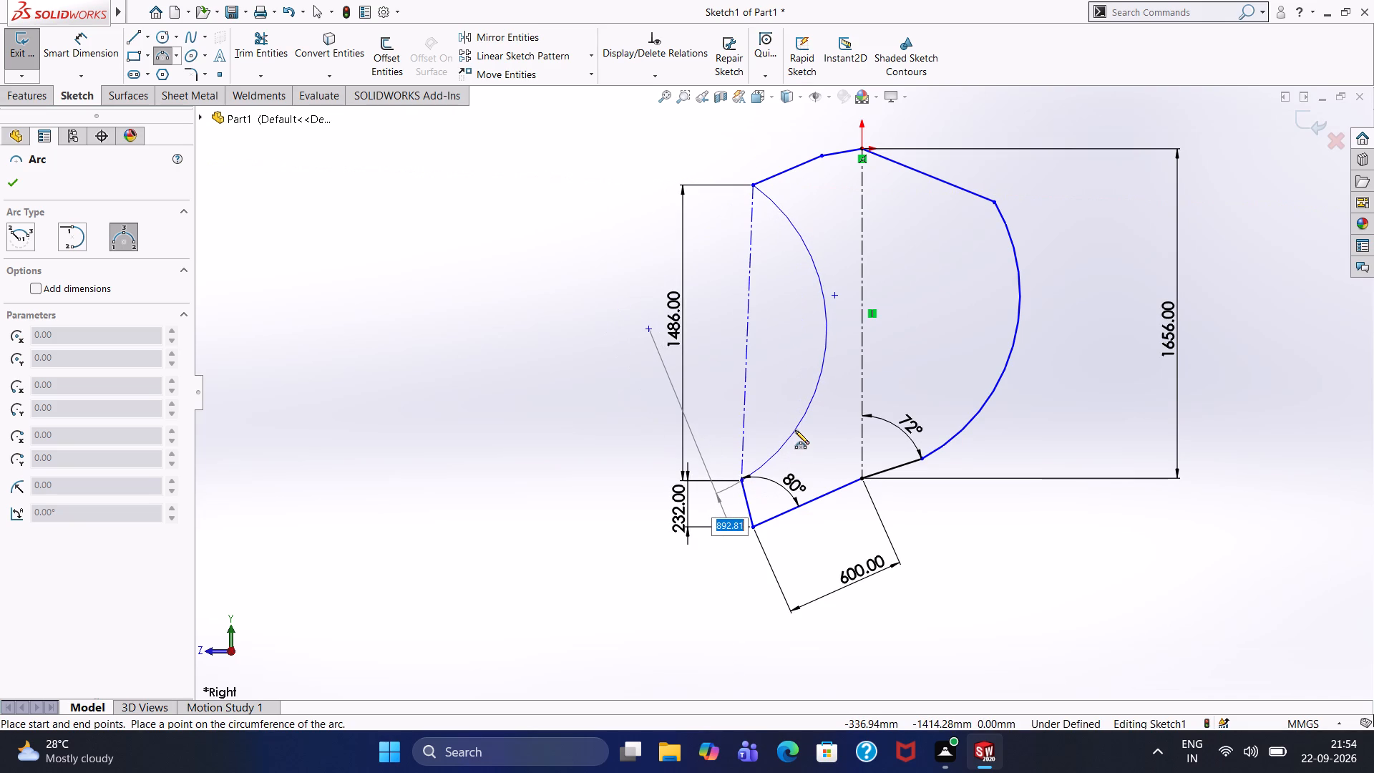
pyautogui.write('1225')
pyautogui.press('Return')
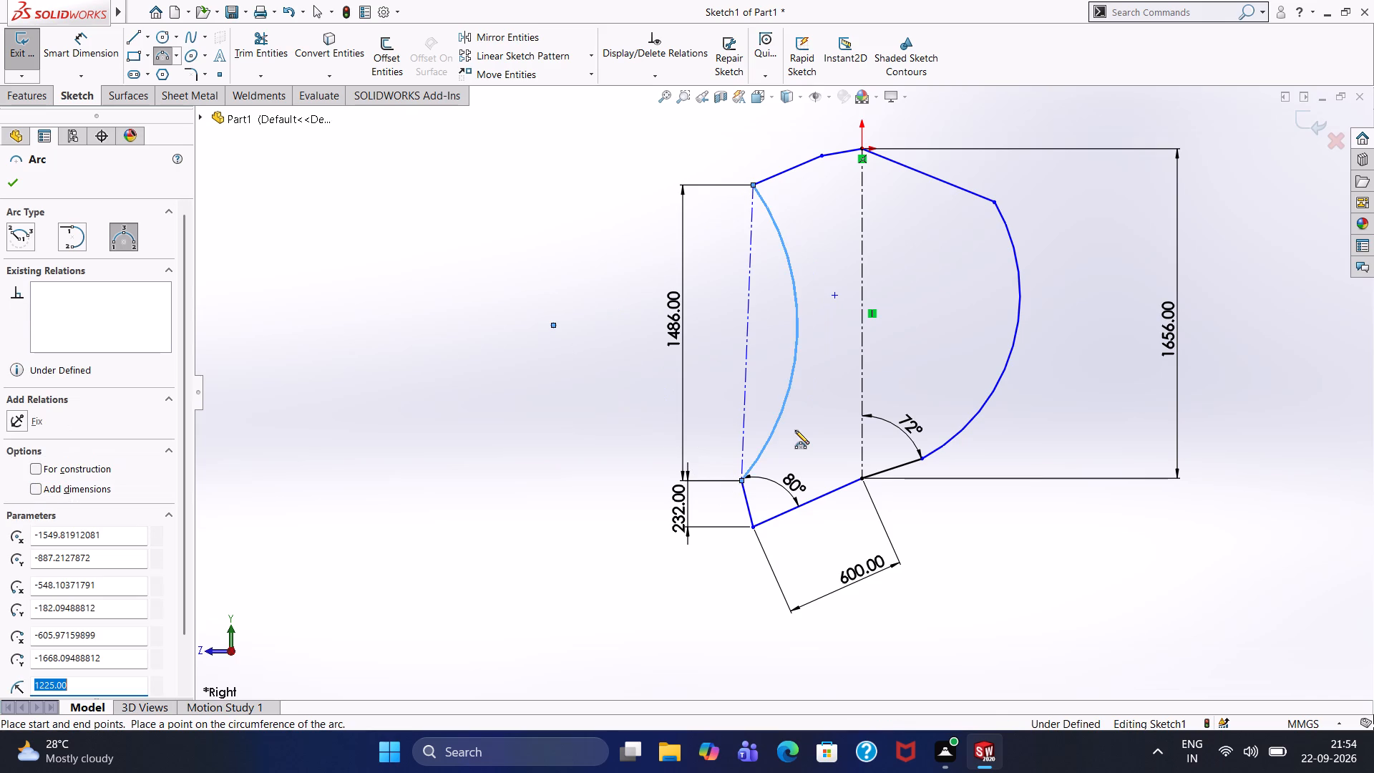
pyautogui.press('Escape')
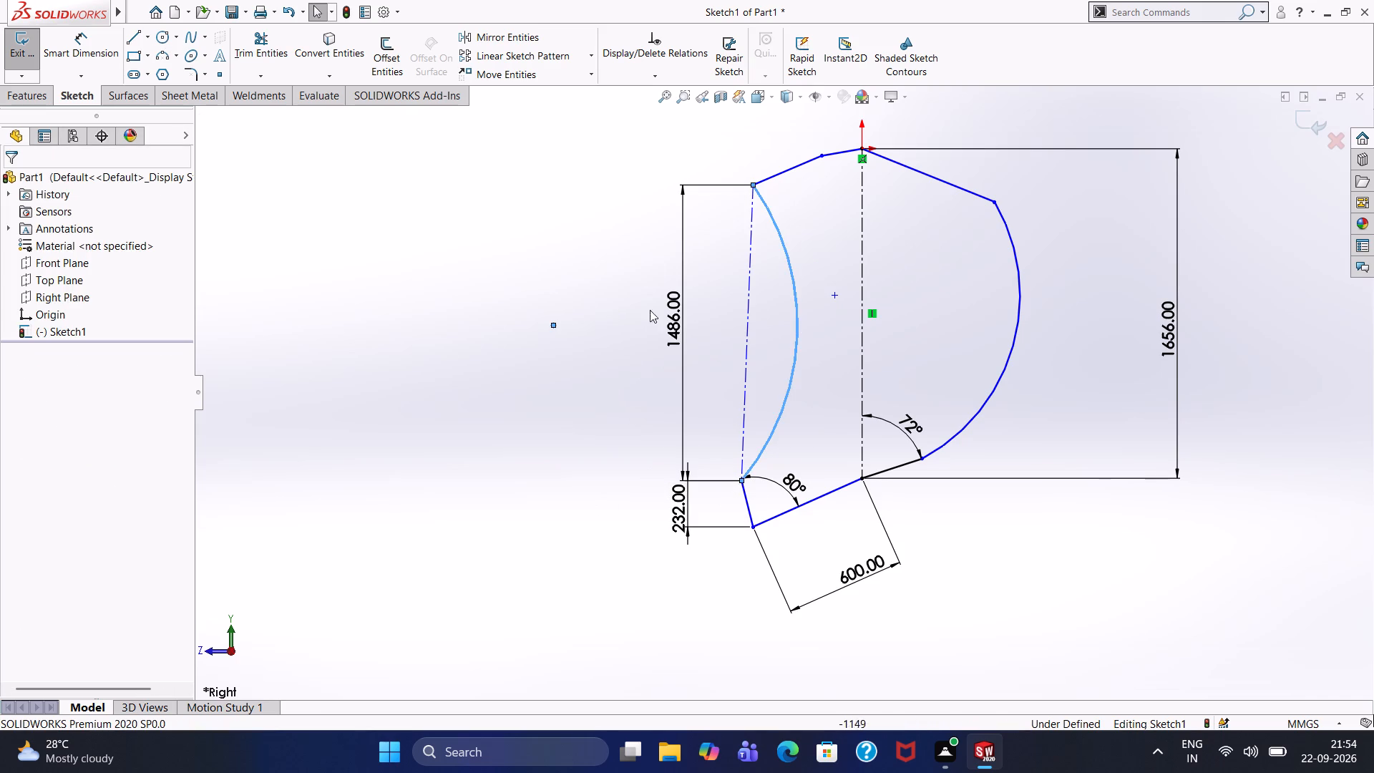
# Add a radius dimension of 1225 mm to the redrawn concave arc.
pyautogui.click(107, 54)
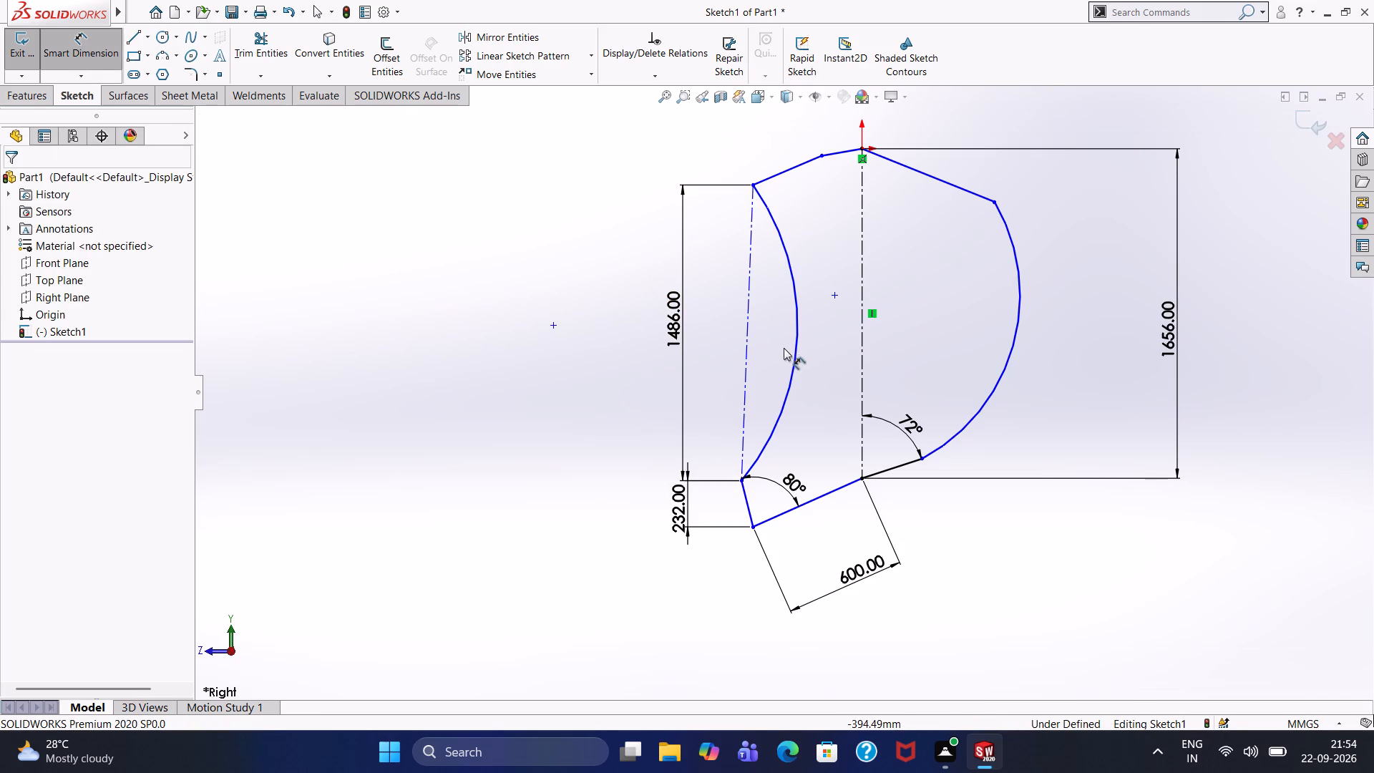
pyautogui.click(799, 351)
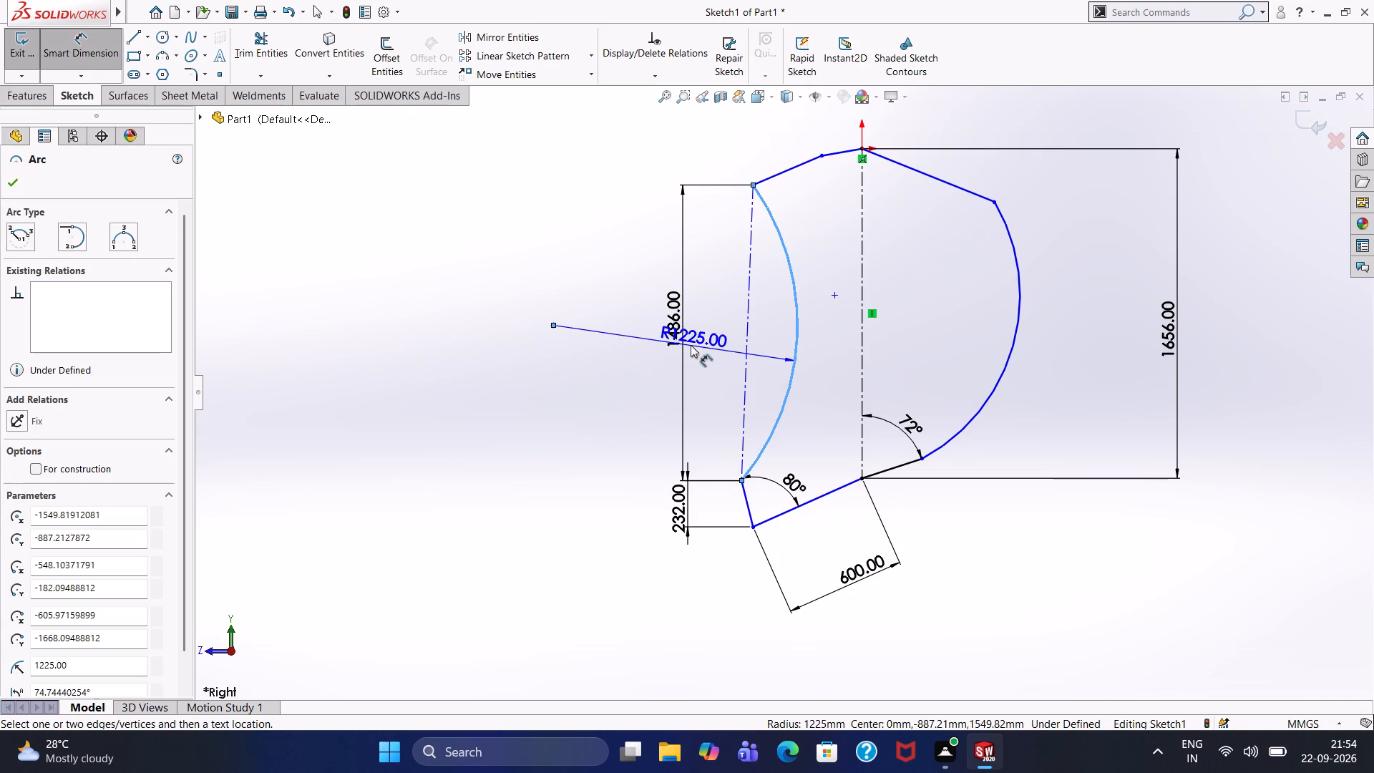
pyautogui.click(729, 325)
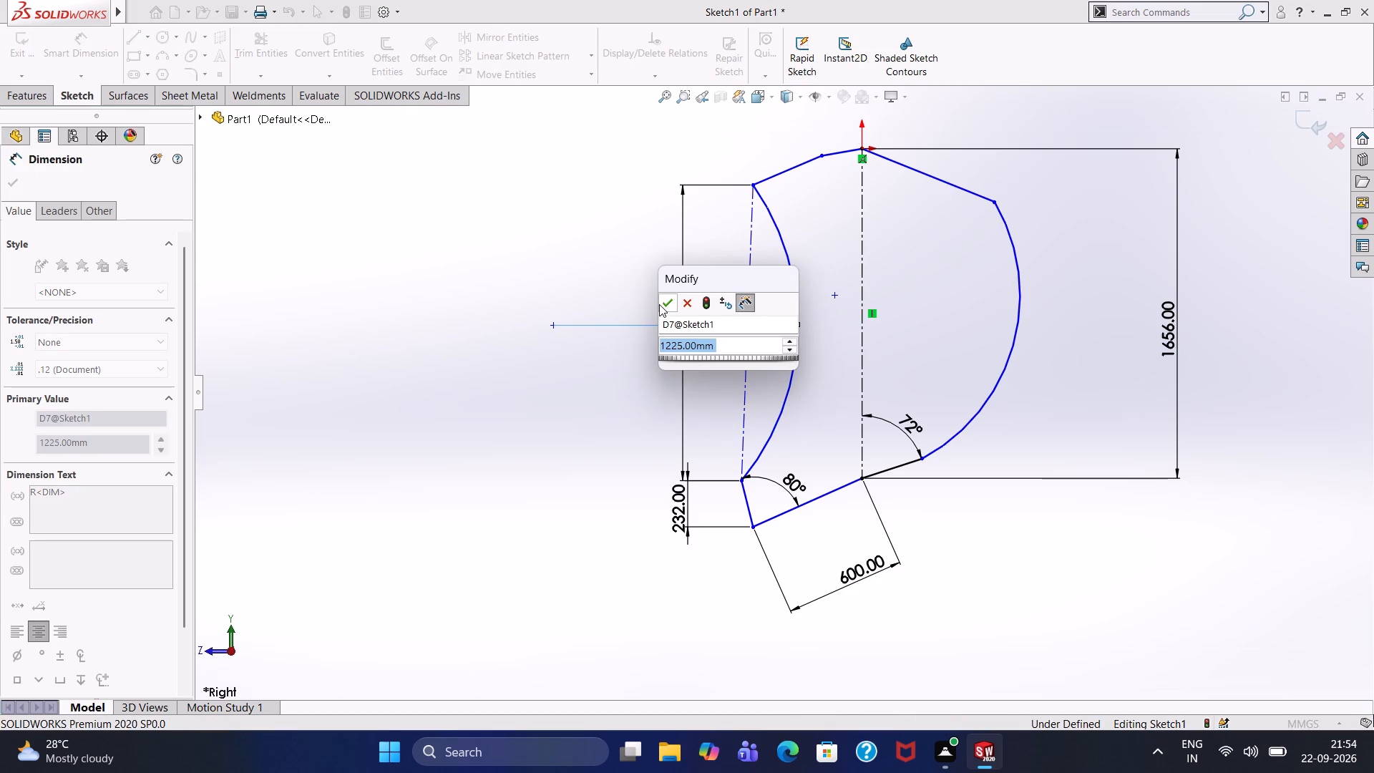
pyautogui.click(664, 301)
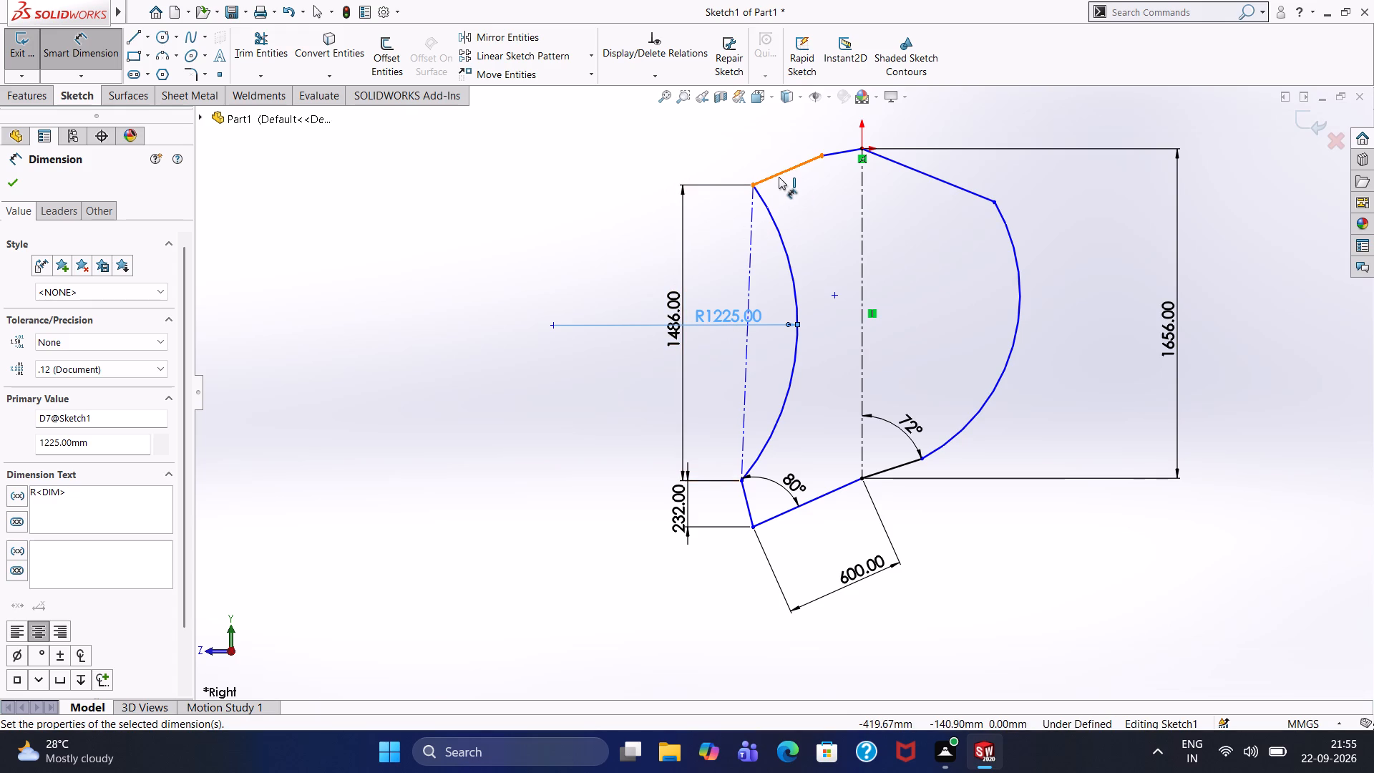
# Dimension the aligned length of the sloped line at the concave arc's upper end, setting it to 385 mm.
pyautogui.scroll(2, 824, 268)
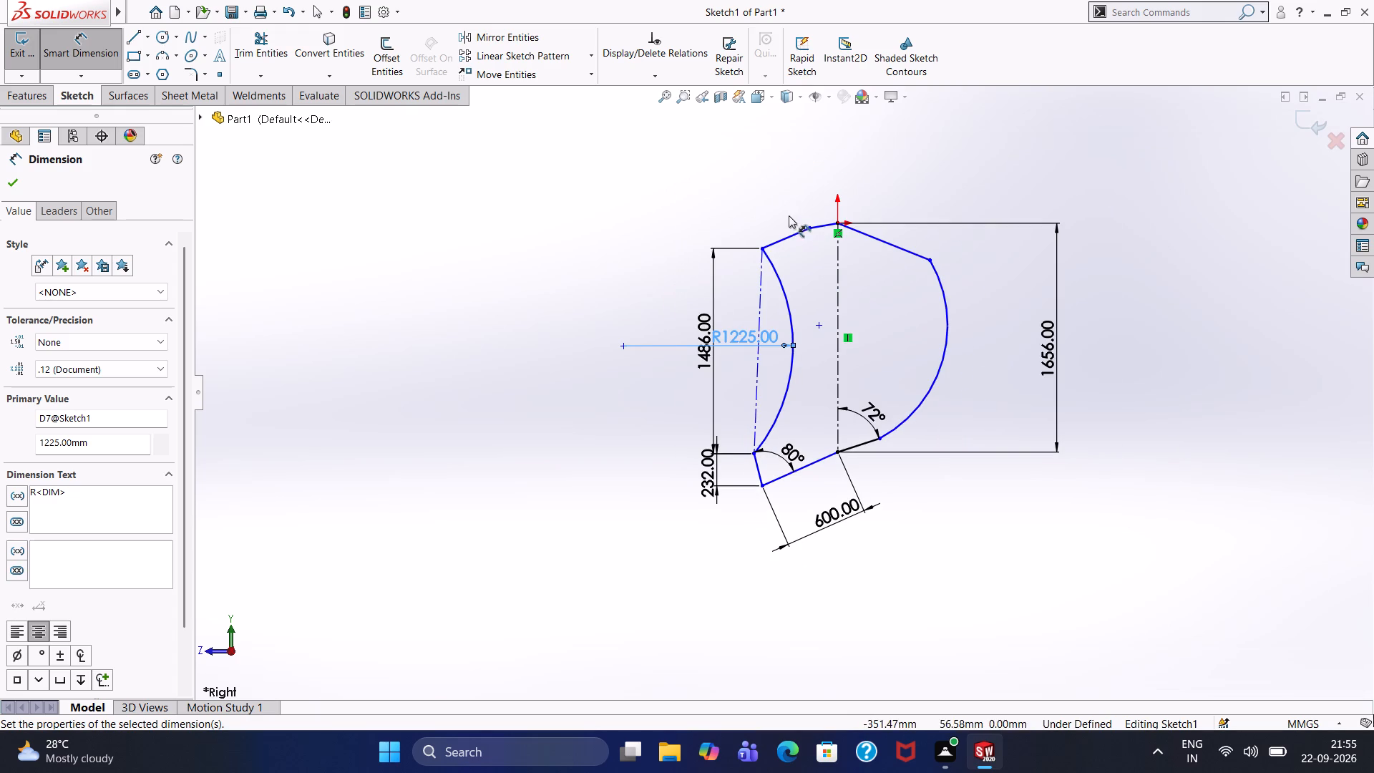
pyautogui.click(791, 238)
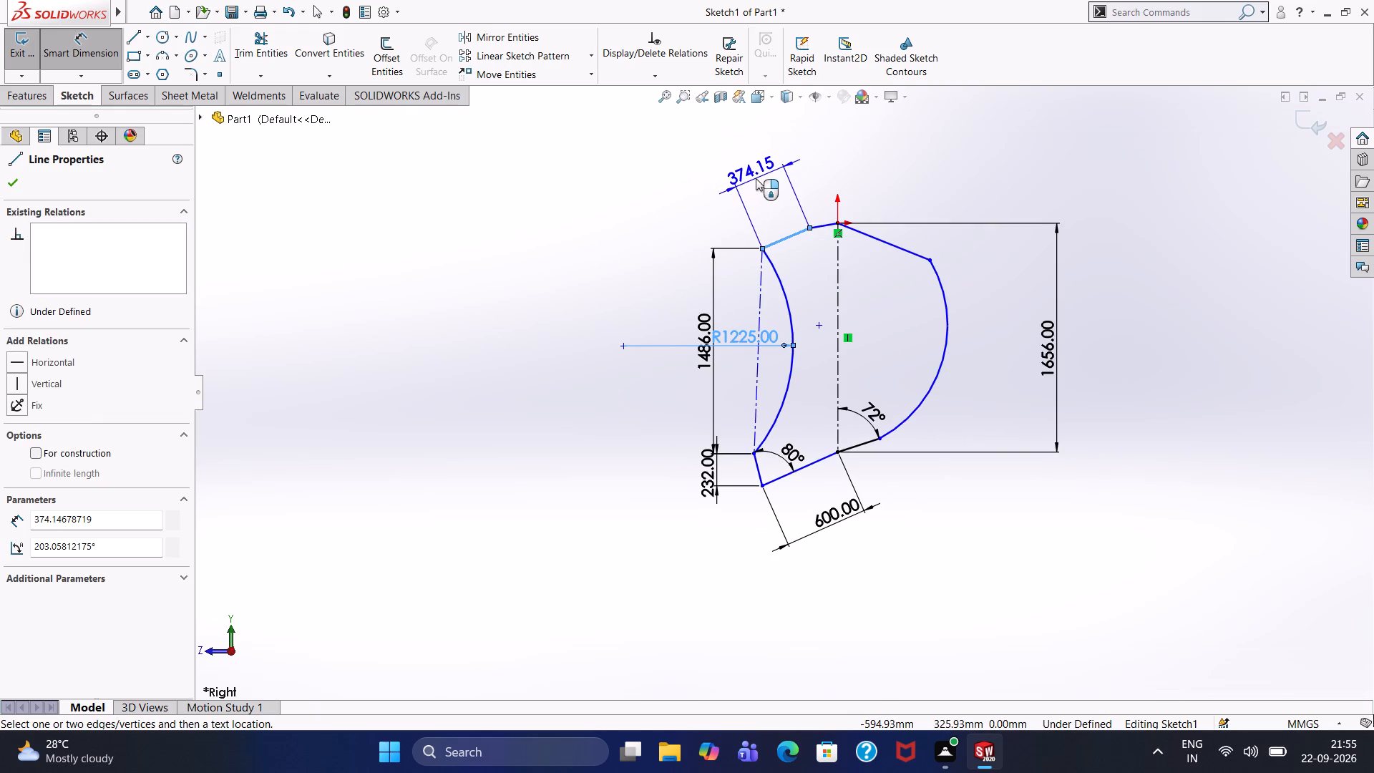
pyautogui.click(756, 178)
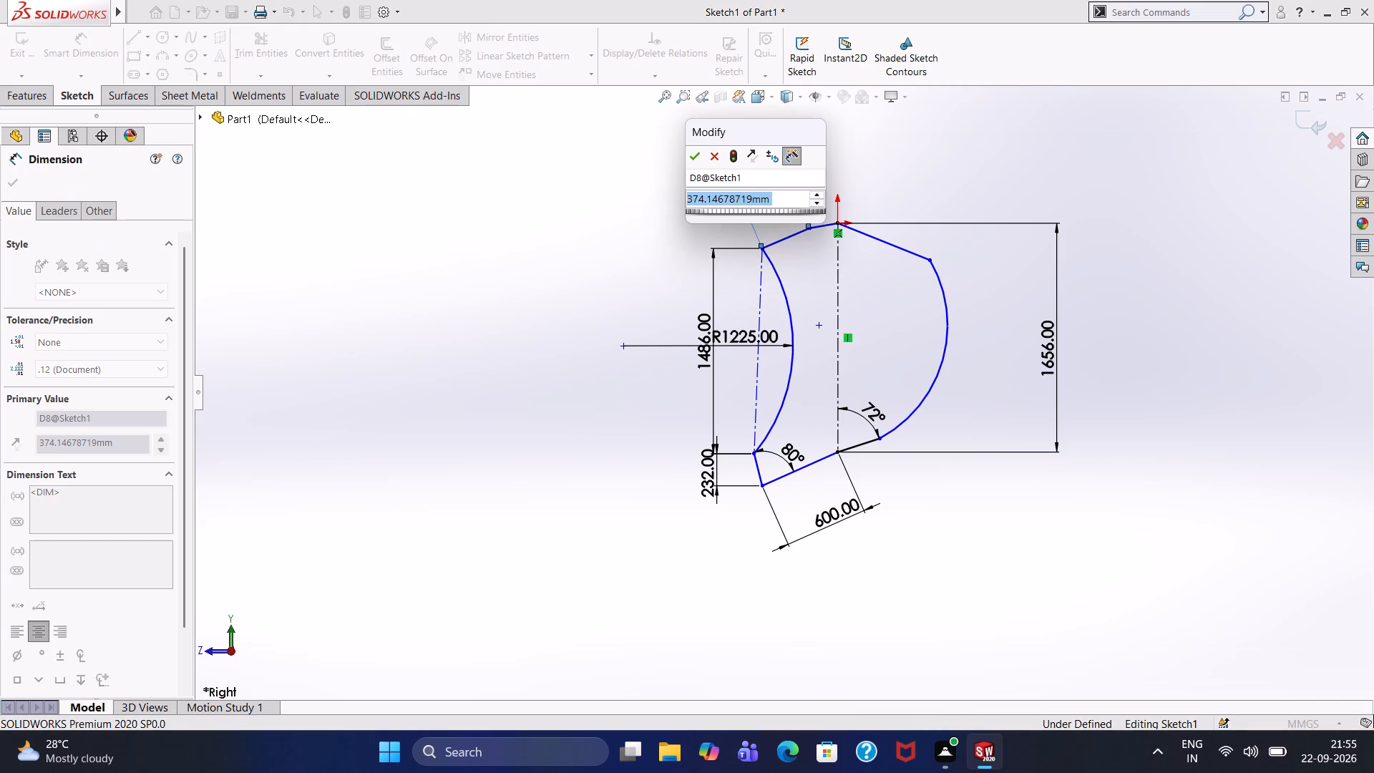
pyautogui.write('385')
pyautogui.press('Return')
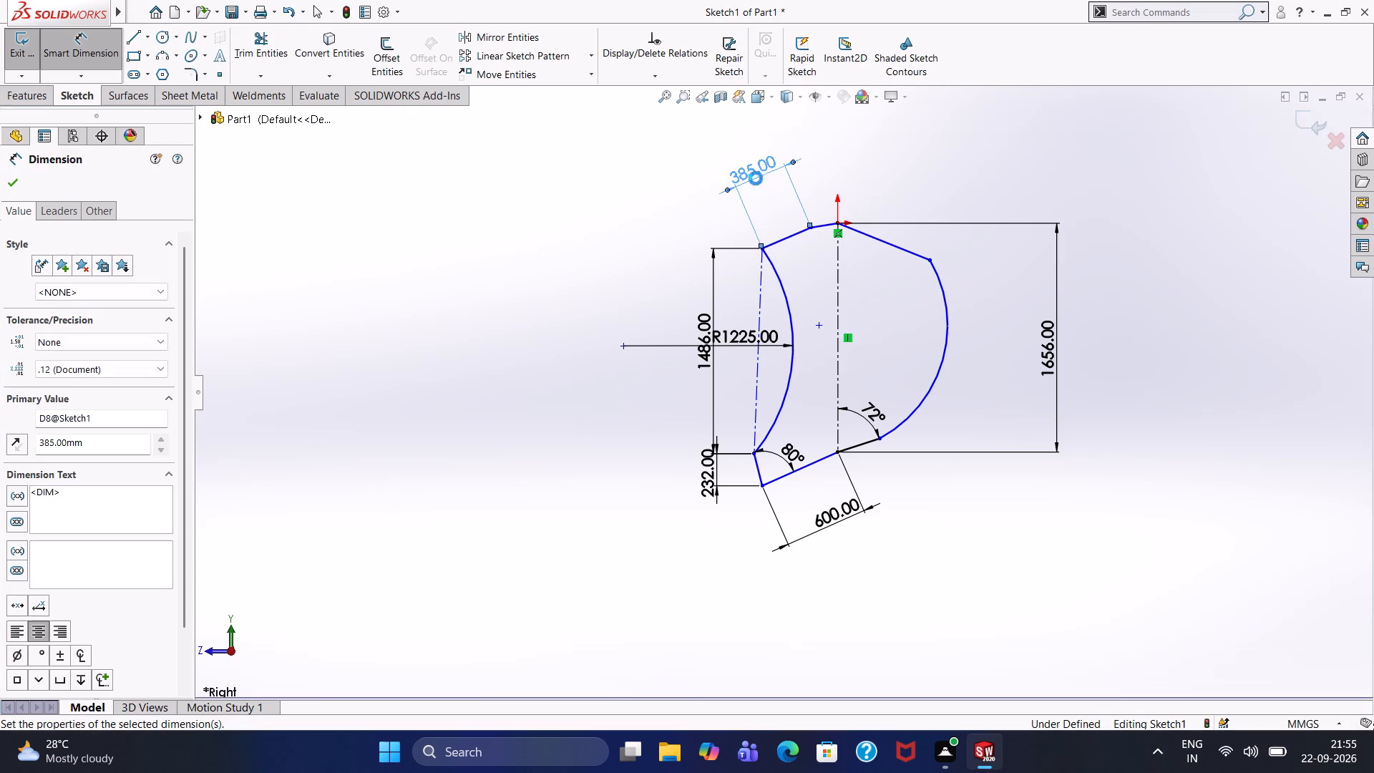
# Dimension the horizontal width of the short line between the 385 mm line and the origin, setting it to 134.86 mm.
pyautogui.click(824, 228)
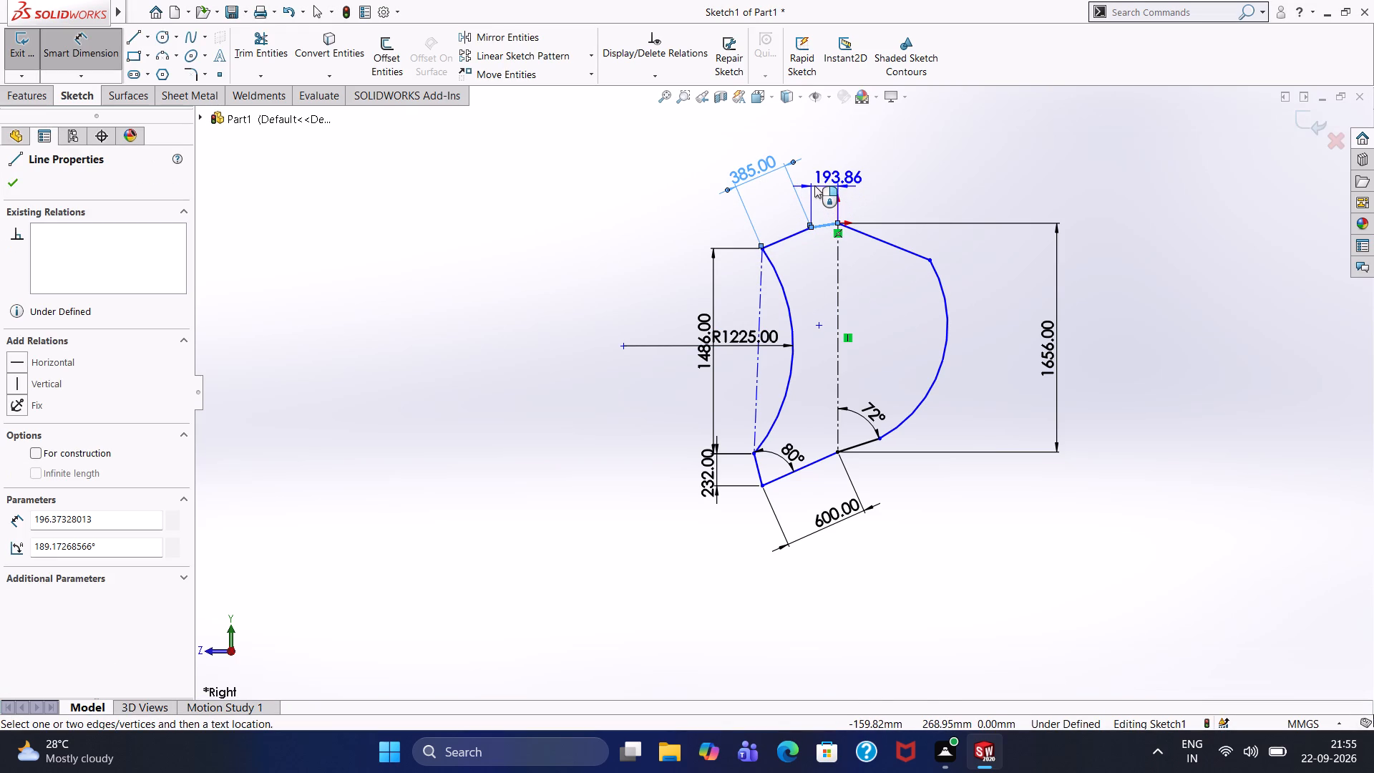
pyautogui.click(814, 185)
pyautogui.write('134')
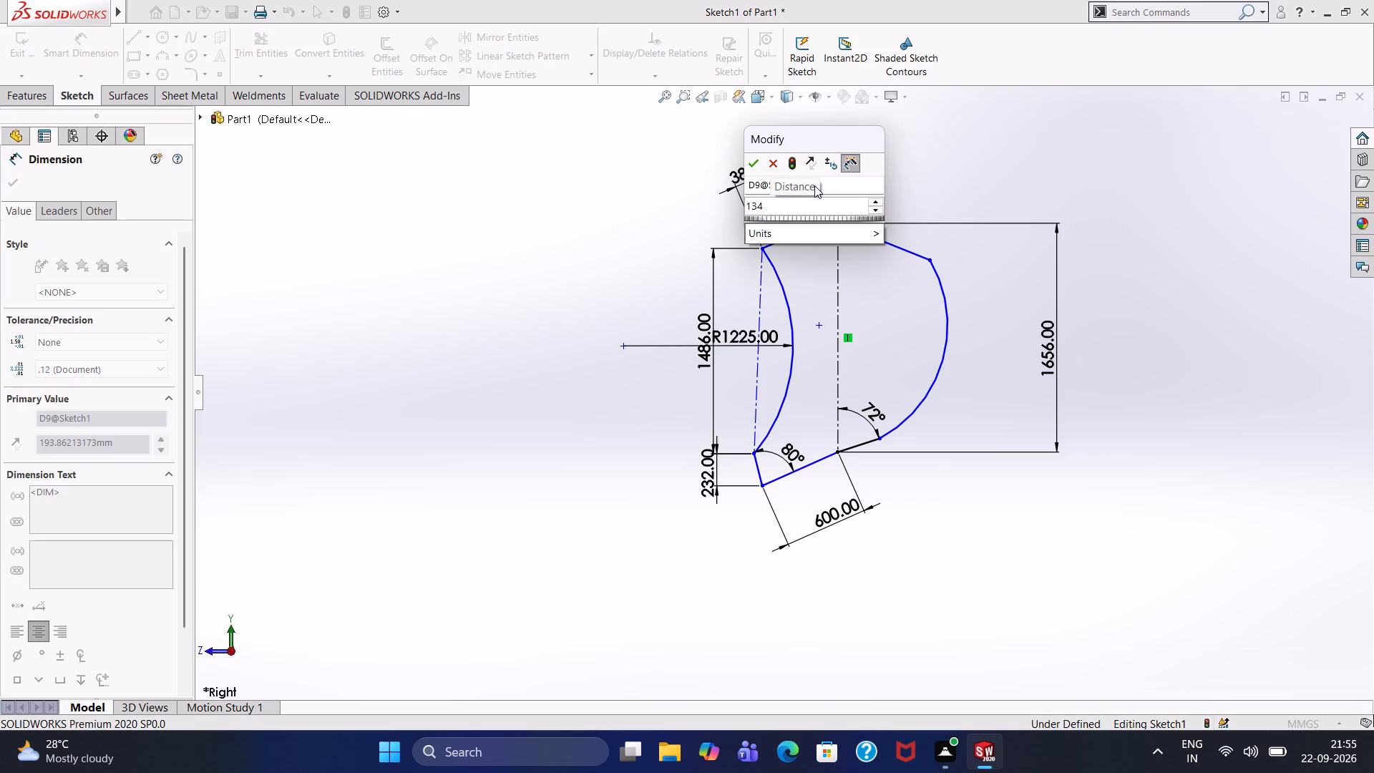
pyautogui.write('.86')
pyautogui.press('Return')
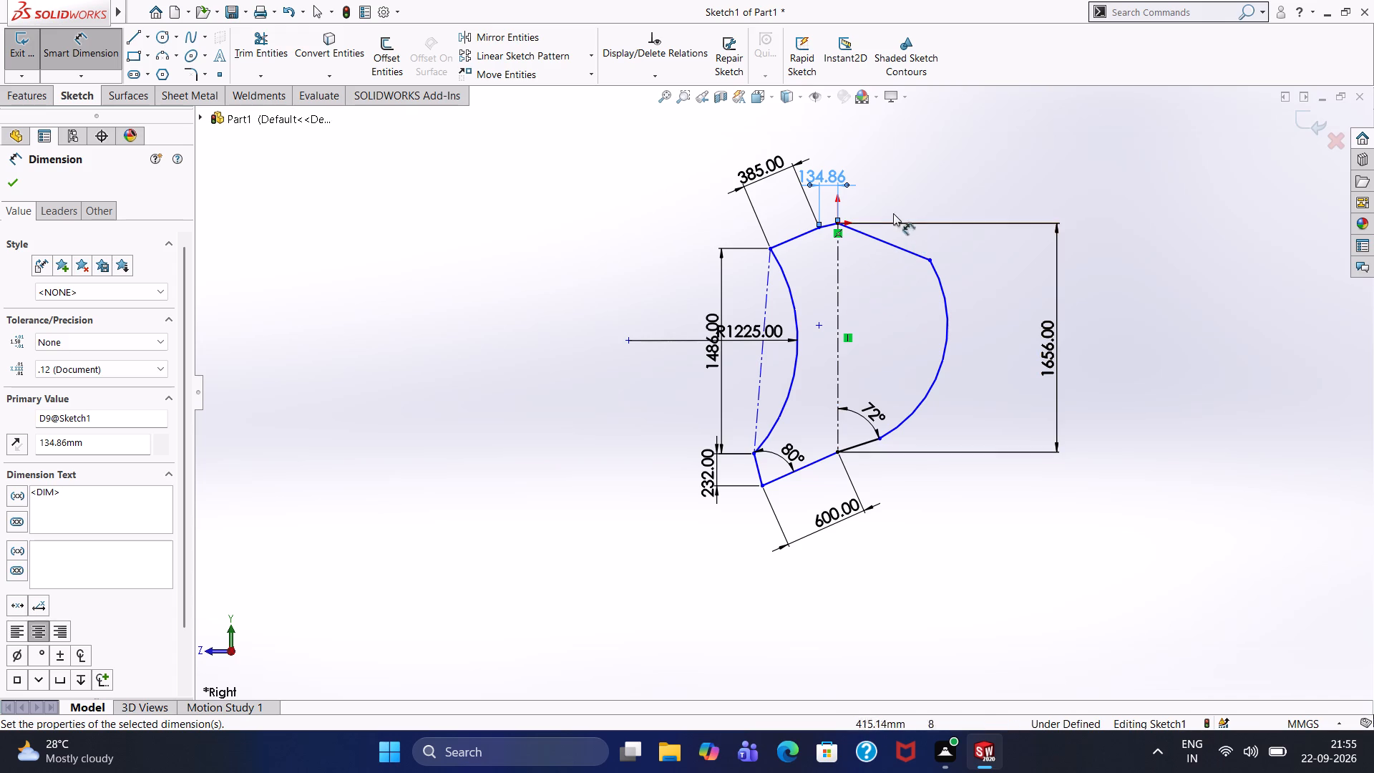
# Dimension the horizontal width of the sloped line from the origin to the convex arc's upper end, setting it to 689 mm.
pyautogui.click(885, 240)
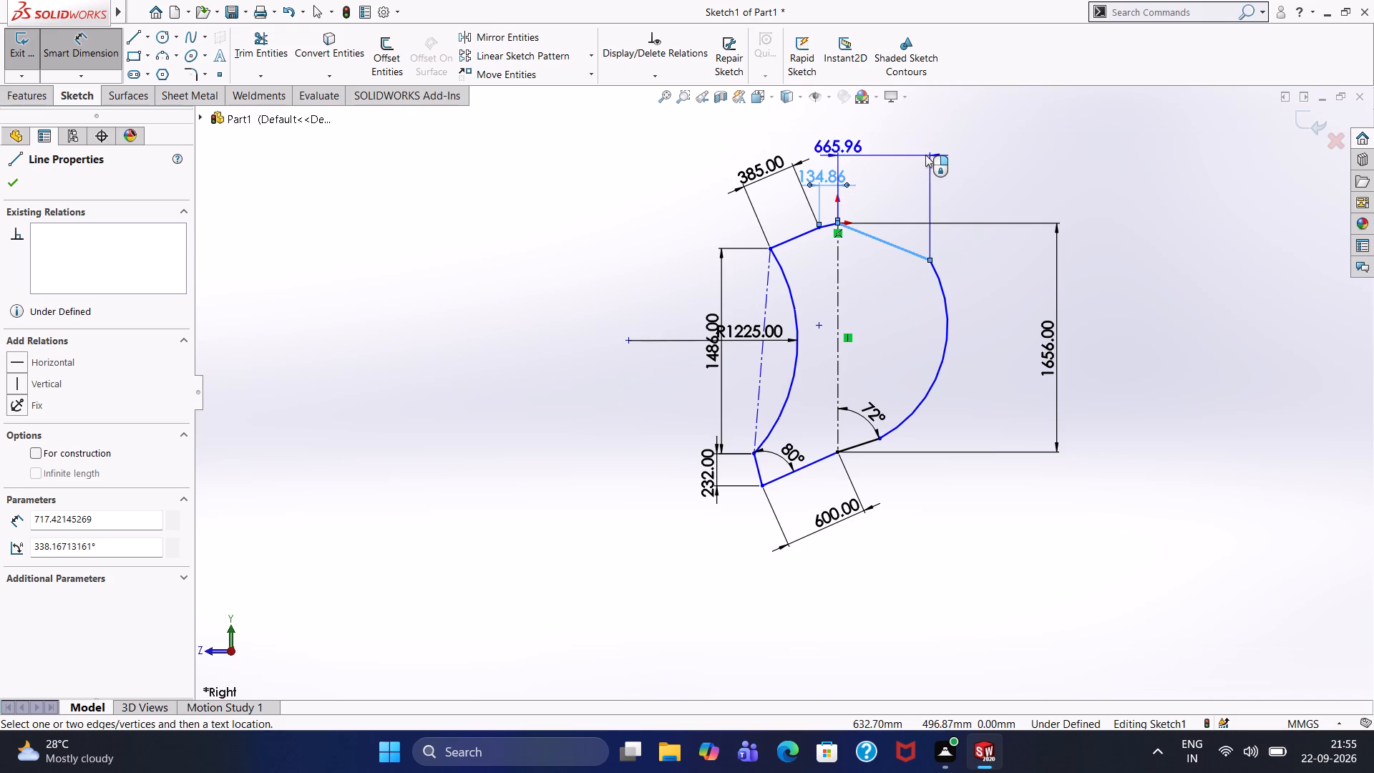
pyautogui.click(925, 155)
pyautogui.write('689')
pyautogui.press('Return')
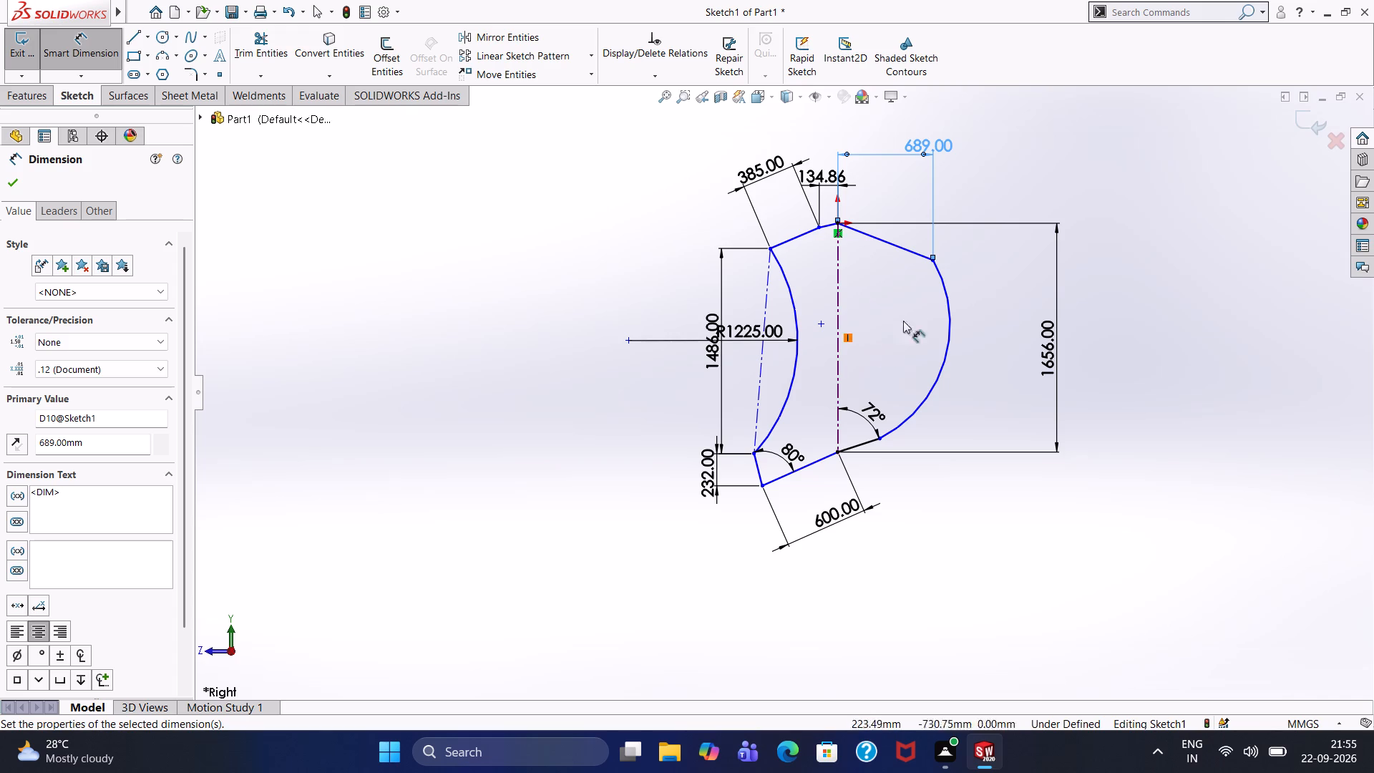
# Add a radius dimension of 930 mm to the convex arc.
pyautogui.click(947, 355)
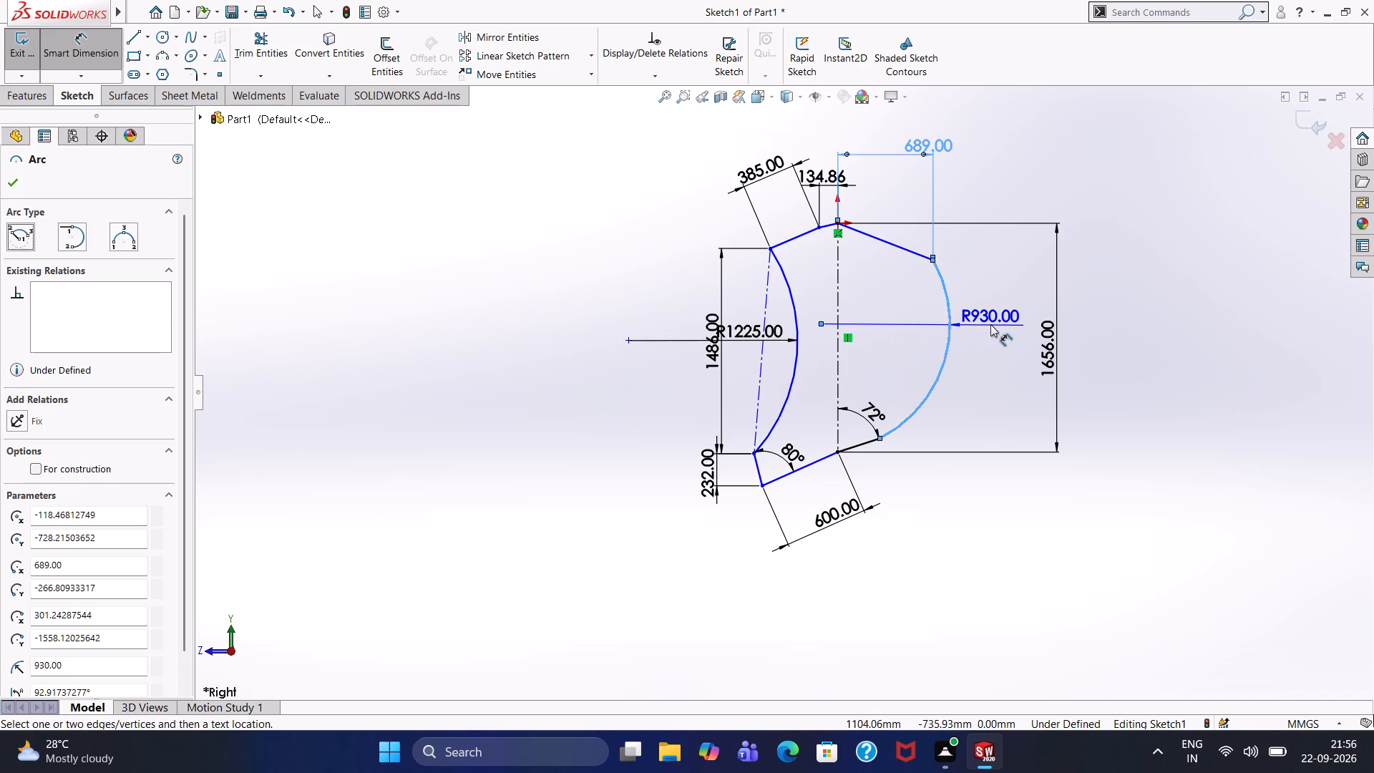
pyautogui.click(919, 335)
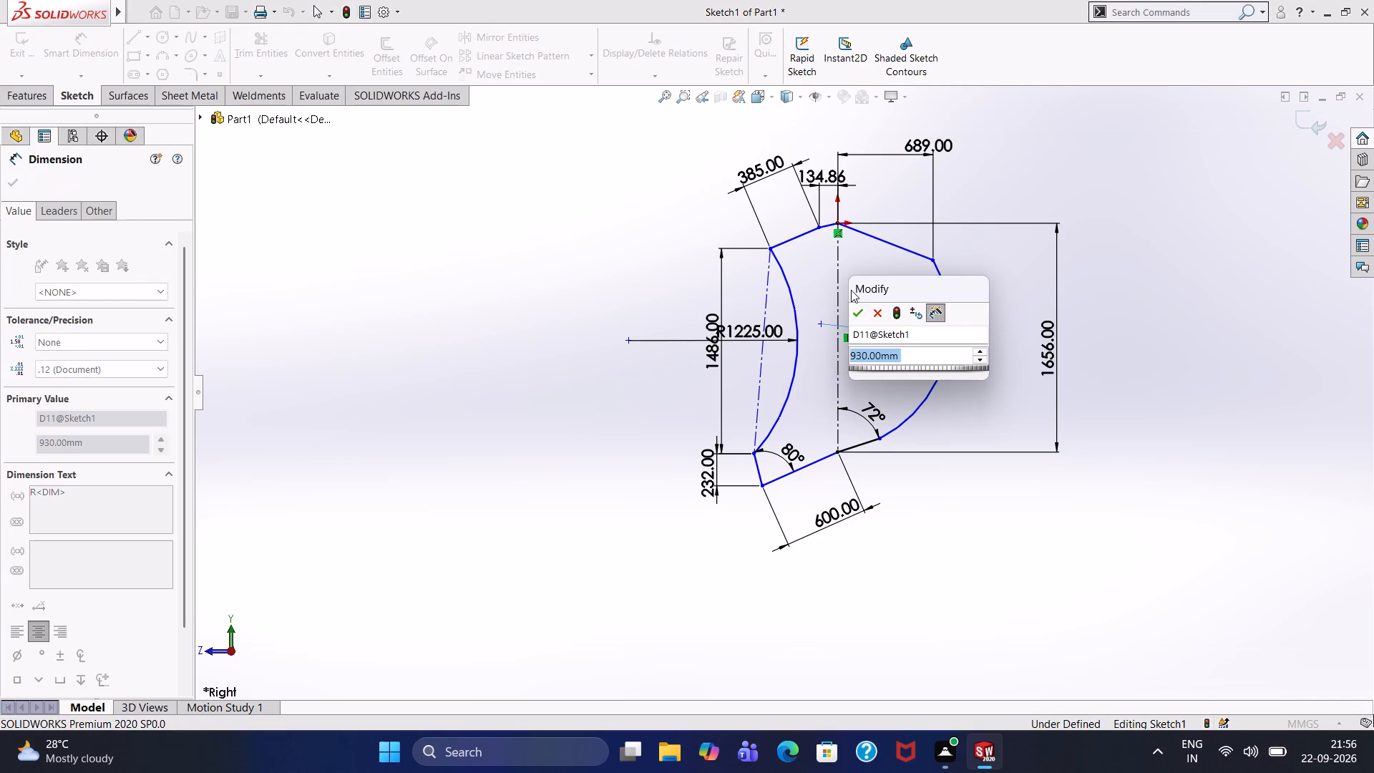
pyautogui.click(857, 315)
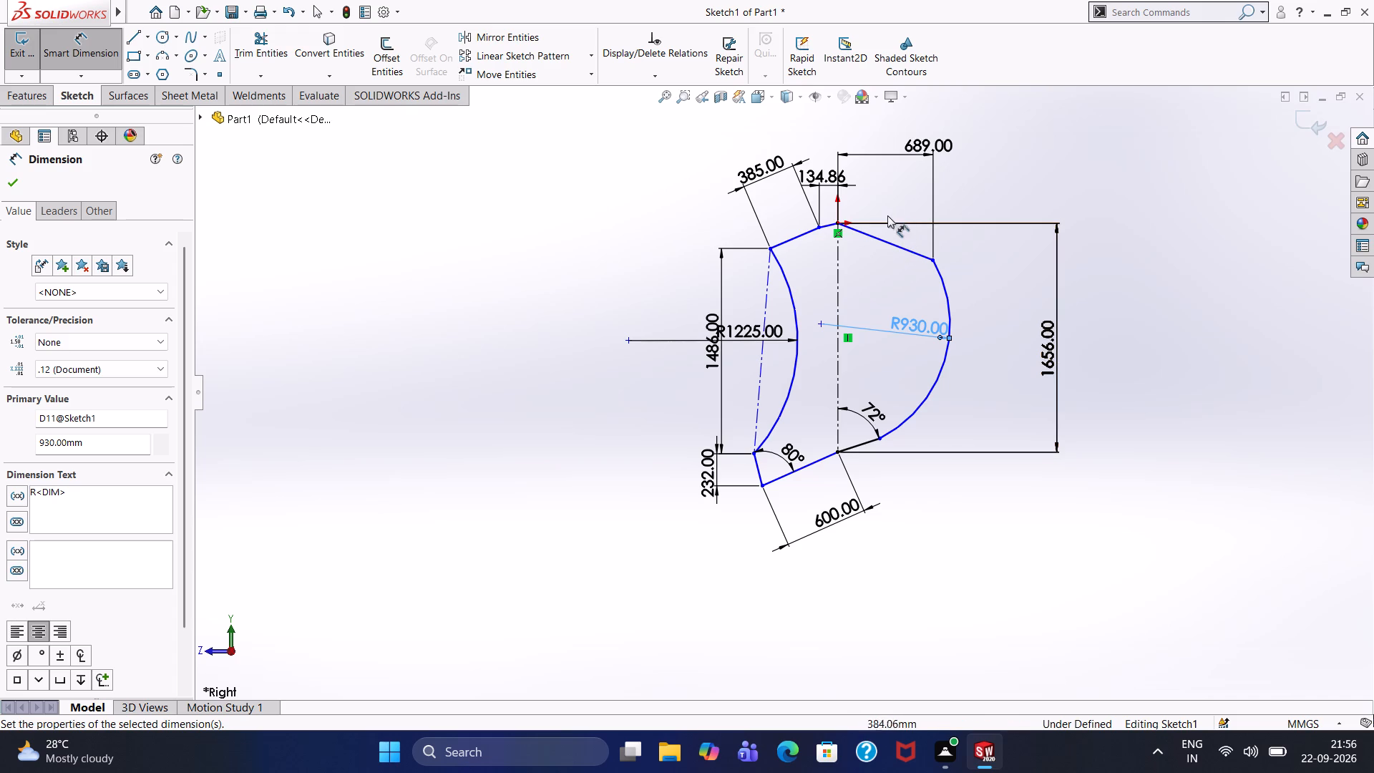
# Dimension the vertical distance from the convex arc's center point to the origin, setting it to 688.25 mm.
pyautogui.click(820, 322)
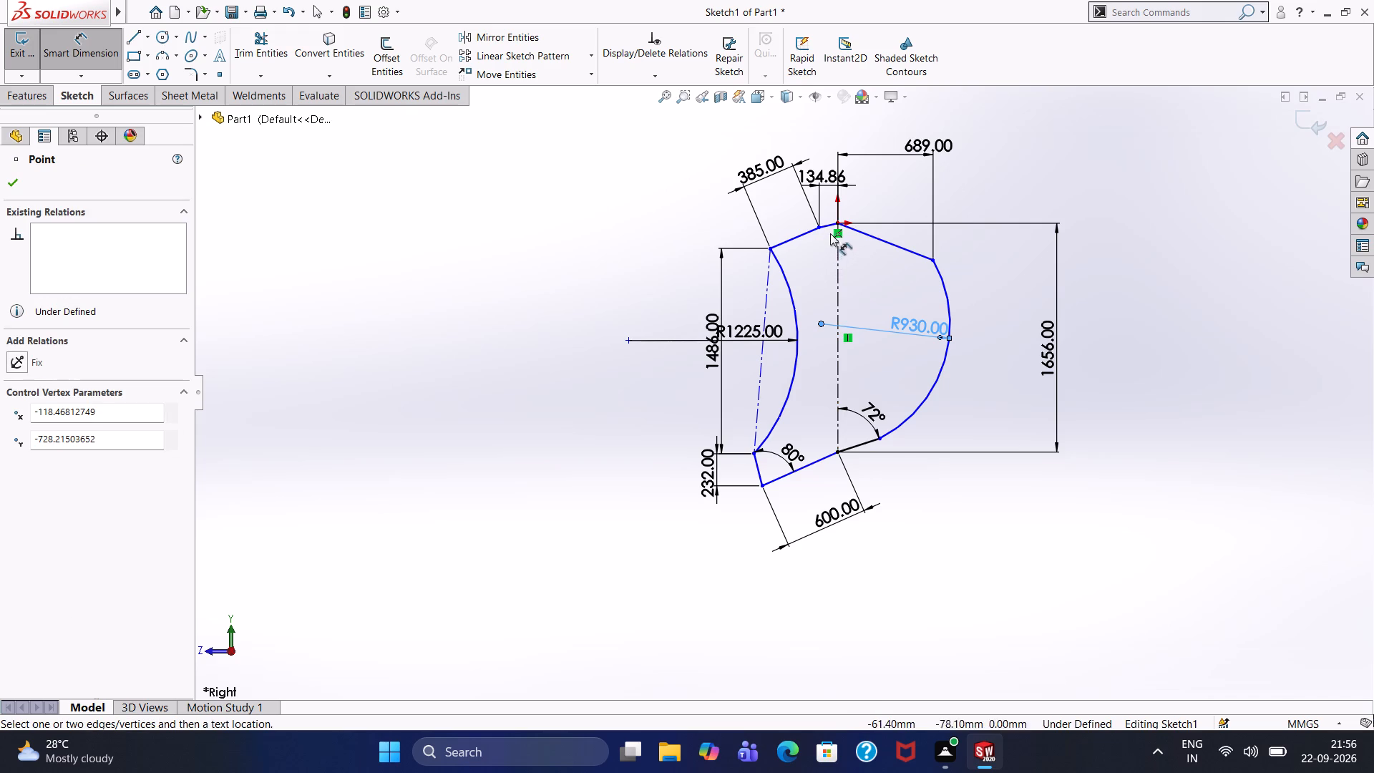
pyautogui.click(837, 223)
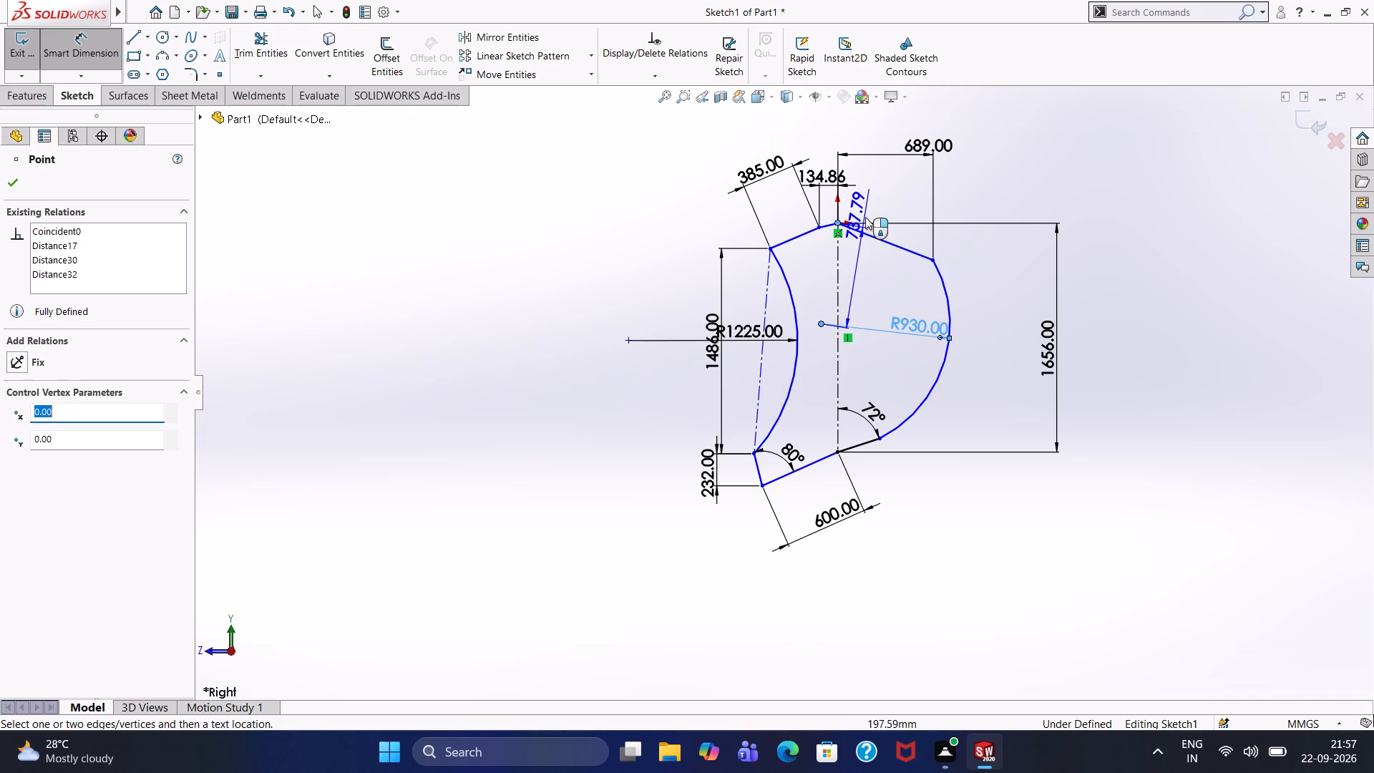
pyautogui.click(866, 254)
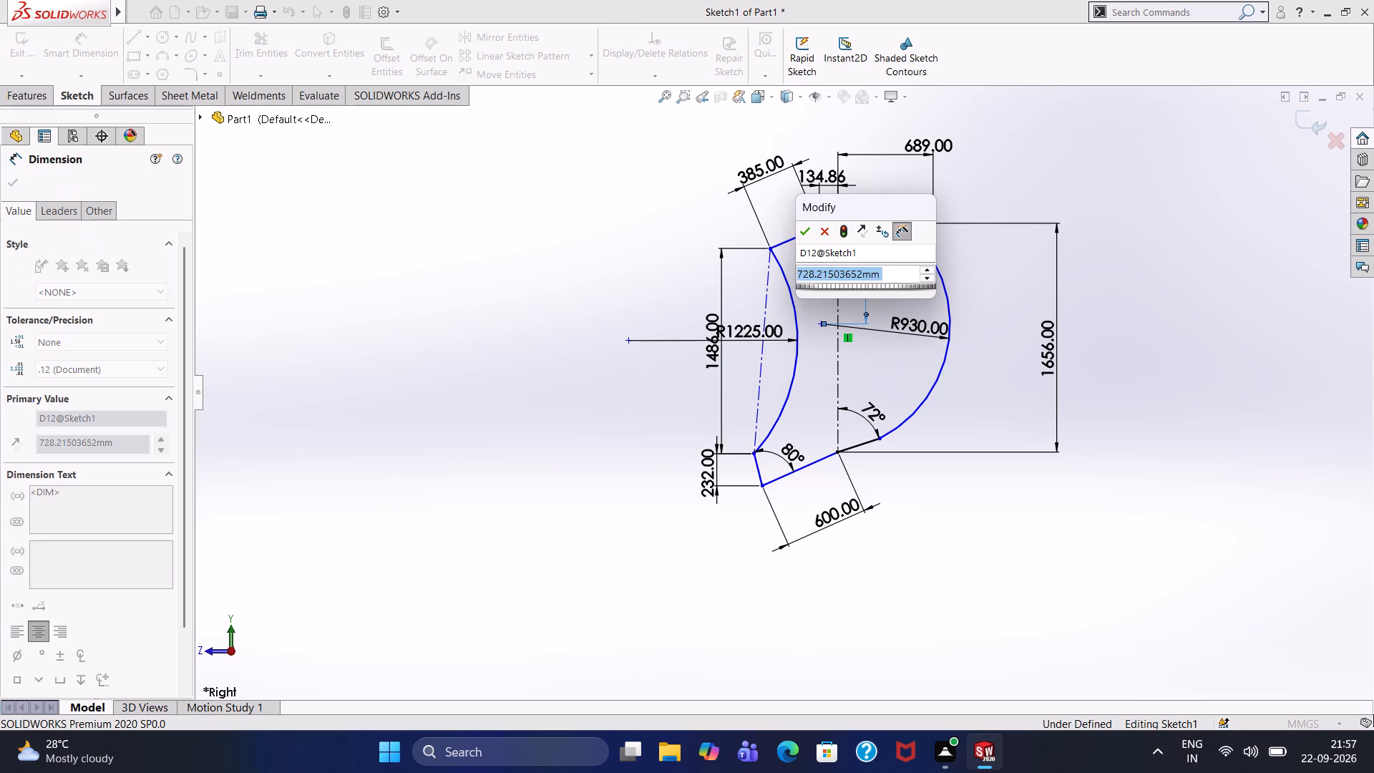
pyautogui.write('688.25')
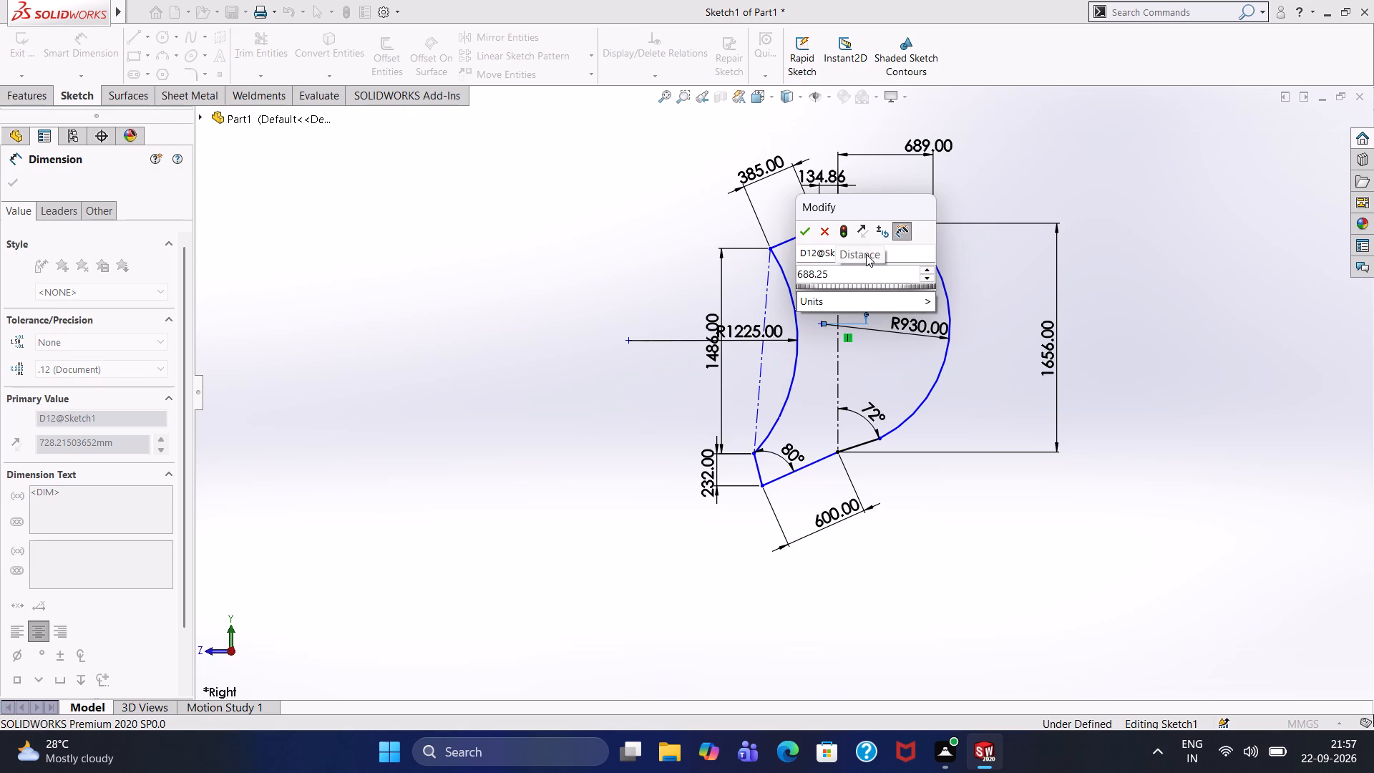
pyautogui.press('Return')
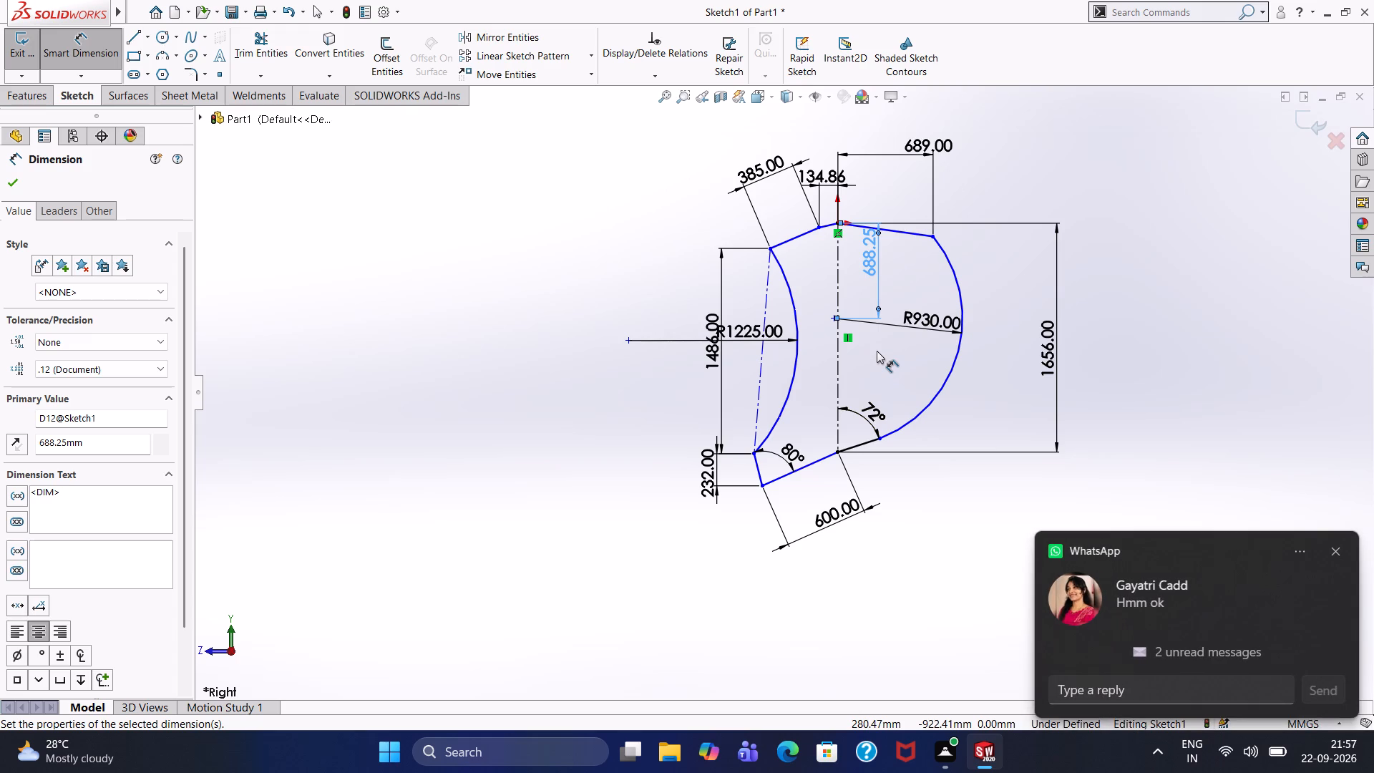
pyautogui.click(1343, 550)
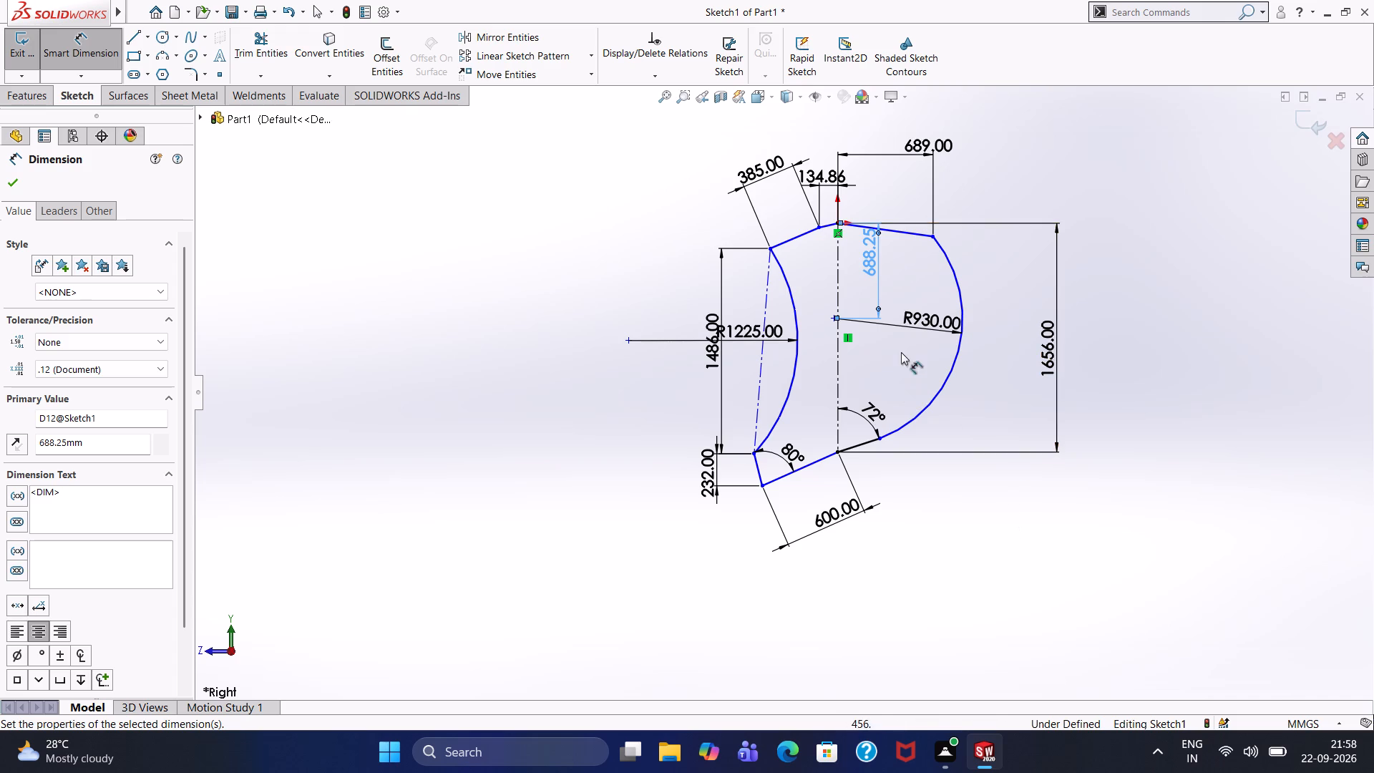
# Dimension the angle between the 385 mm line and the short line leading to the origin, setting it to 150°.
pyautogui.click(799, 237)
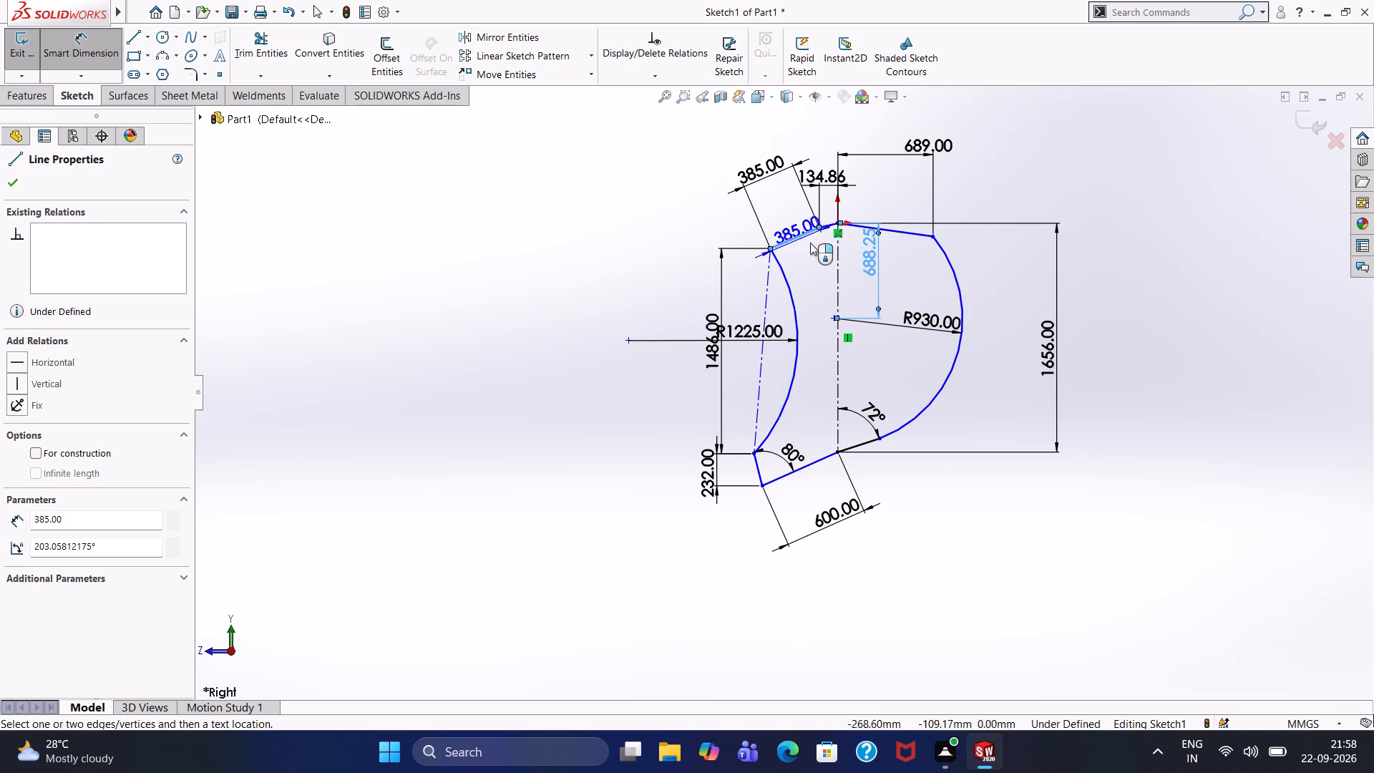
pyautogui.click(831, 225)
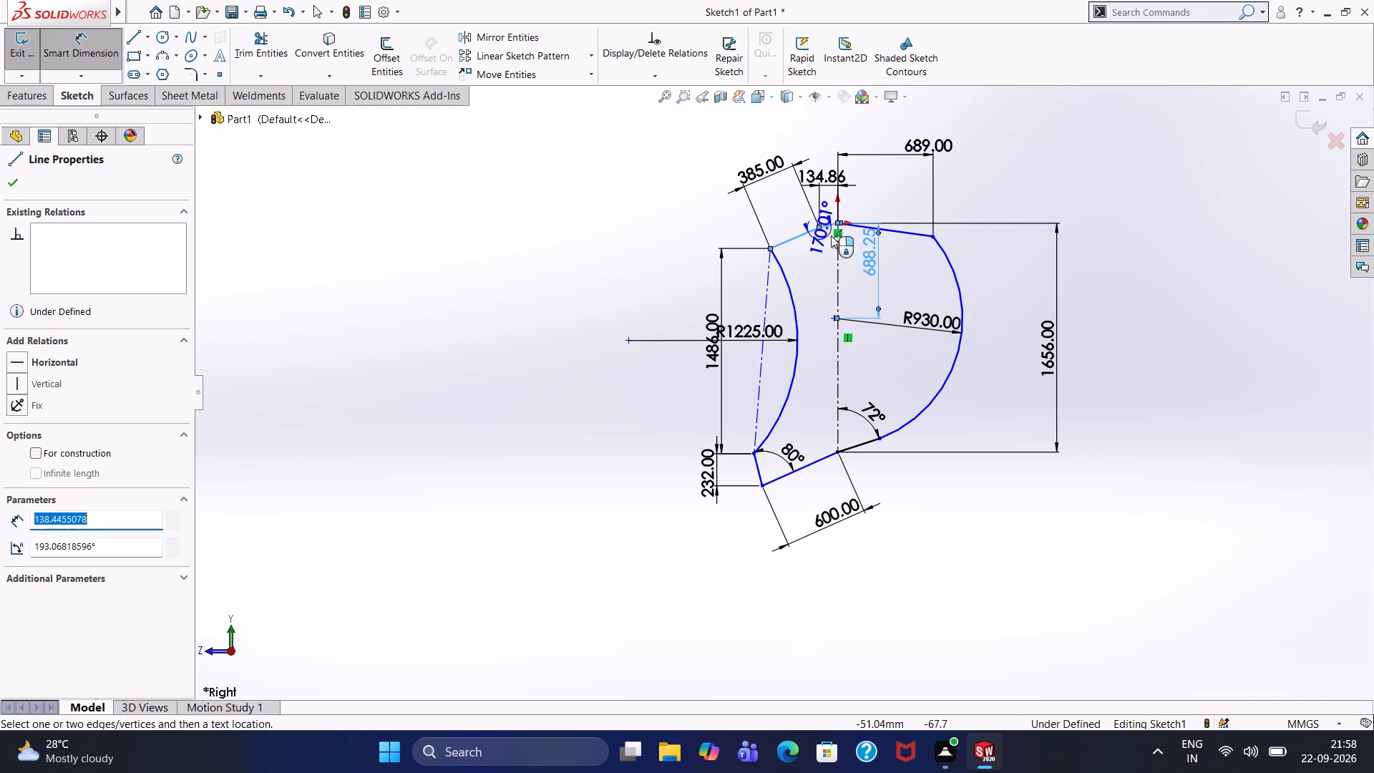
pyautogui.click(833, 248)
pyautogui.write('15')
pyautogui.press('0')
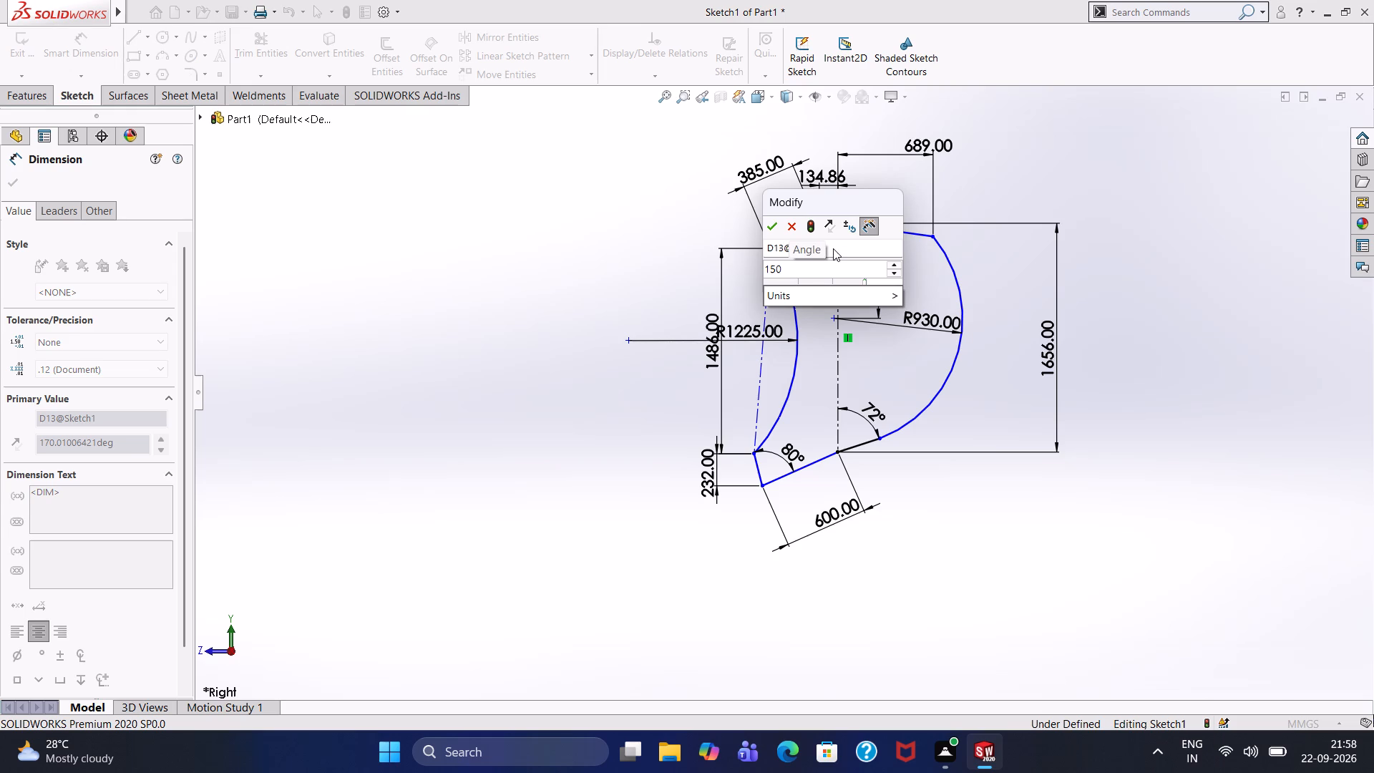
pyautogui.press('Return')
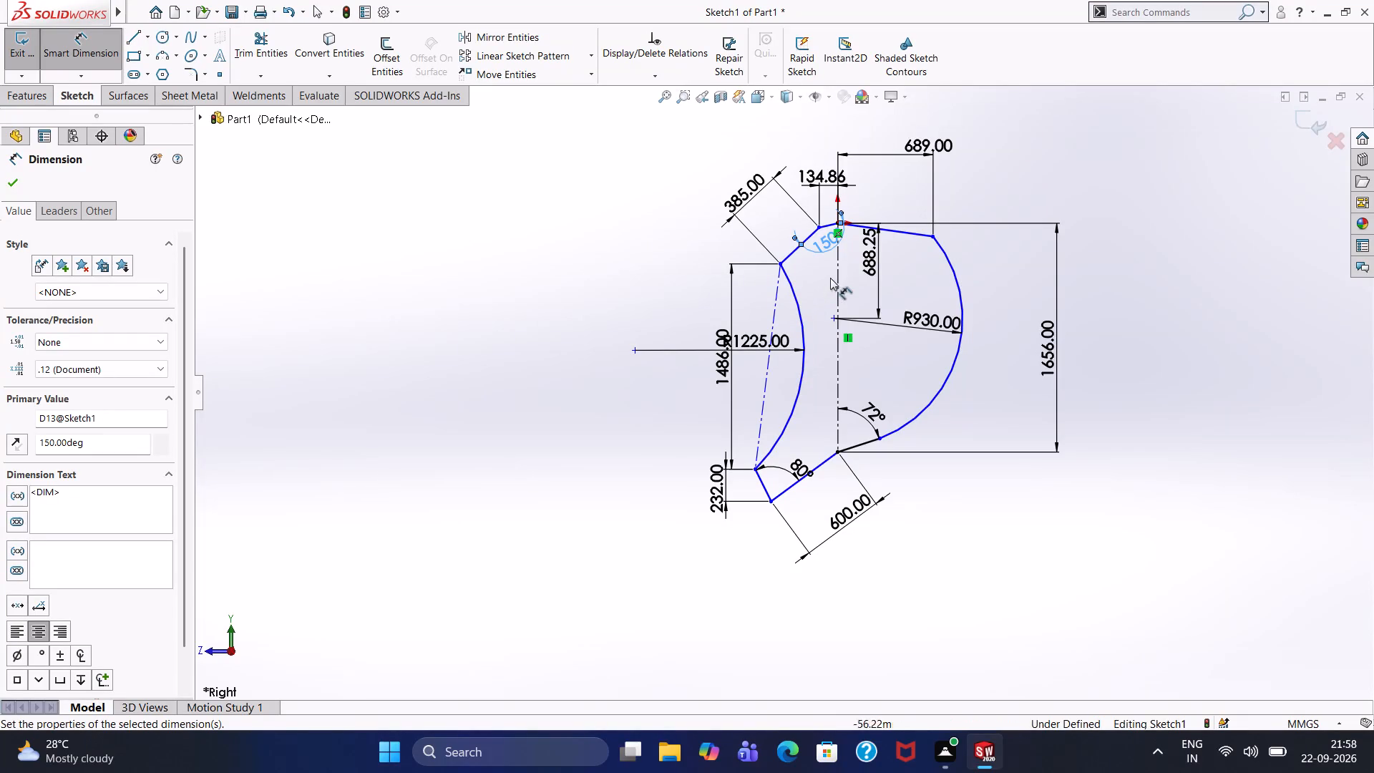
# Dimension the angle between the vertical centerline and the sloped line from the origin to the convex arc, setting it to 82°.
pyautogui.click(839, 273)
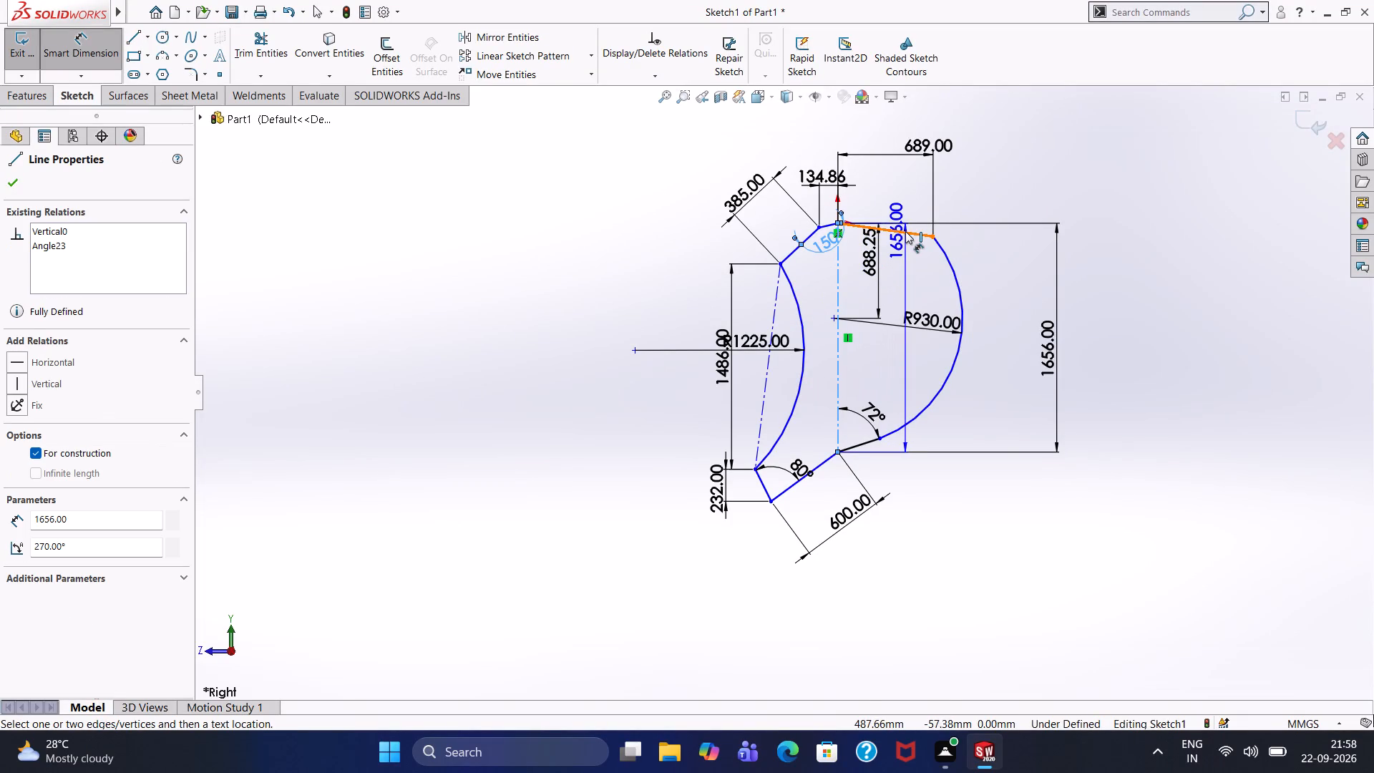
pyautogui.click(905, 231)
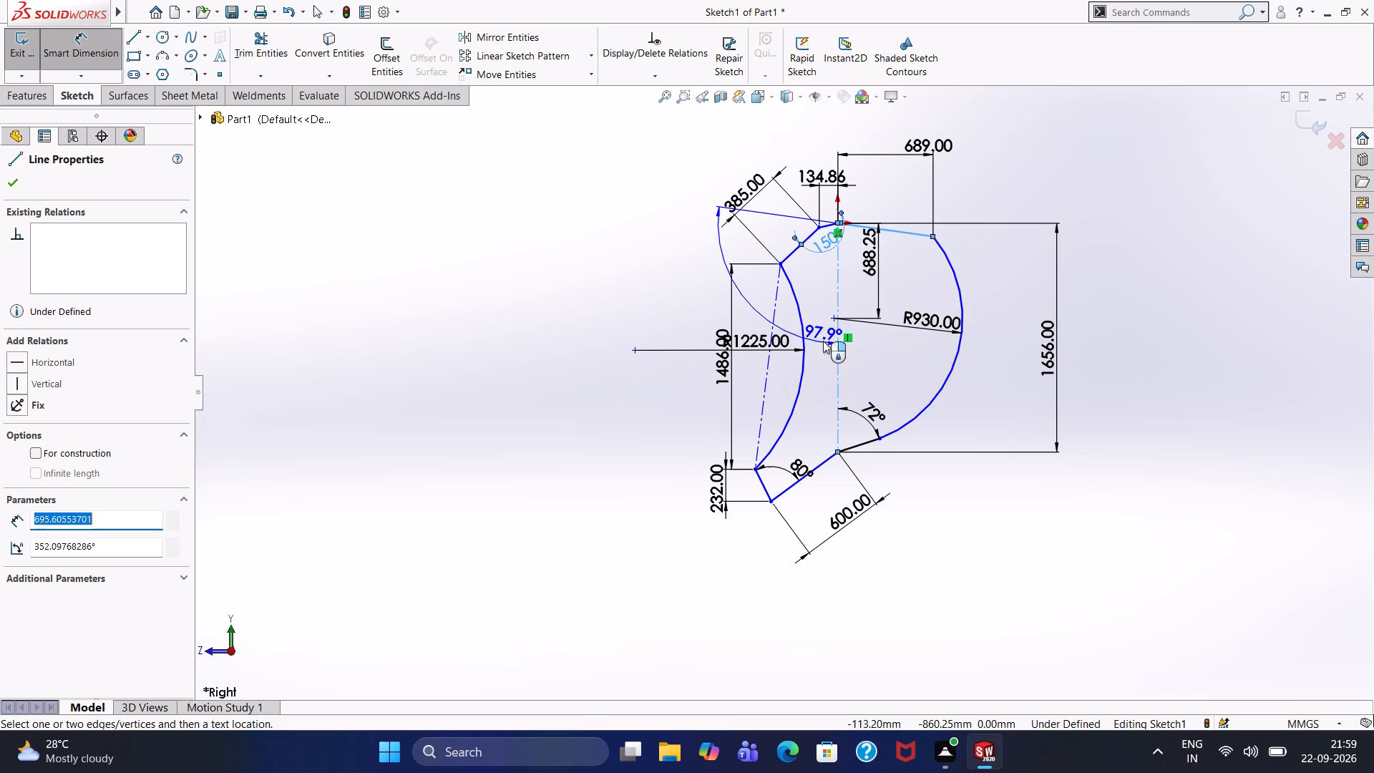
pyautogui.click(872, 293)
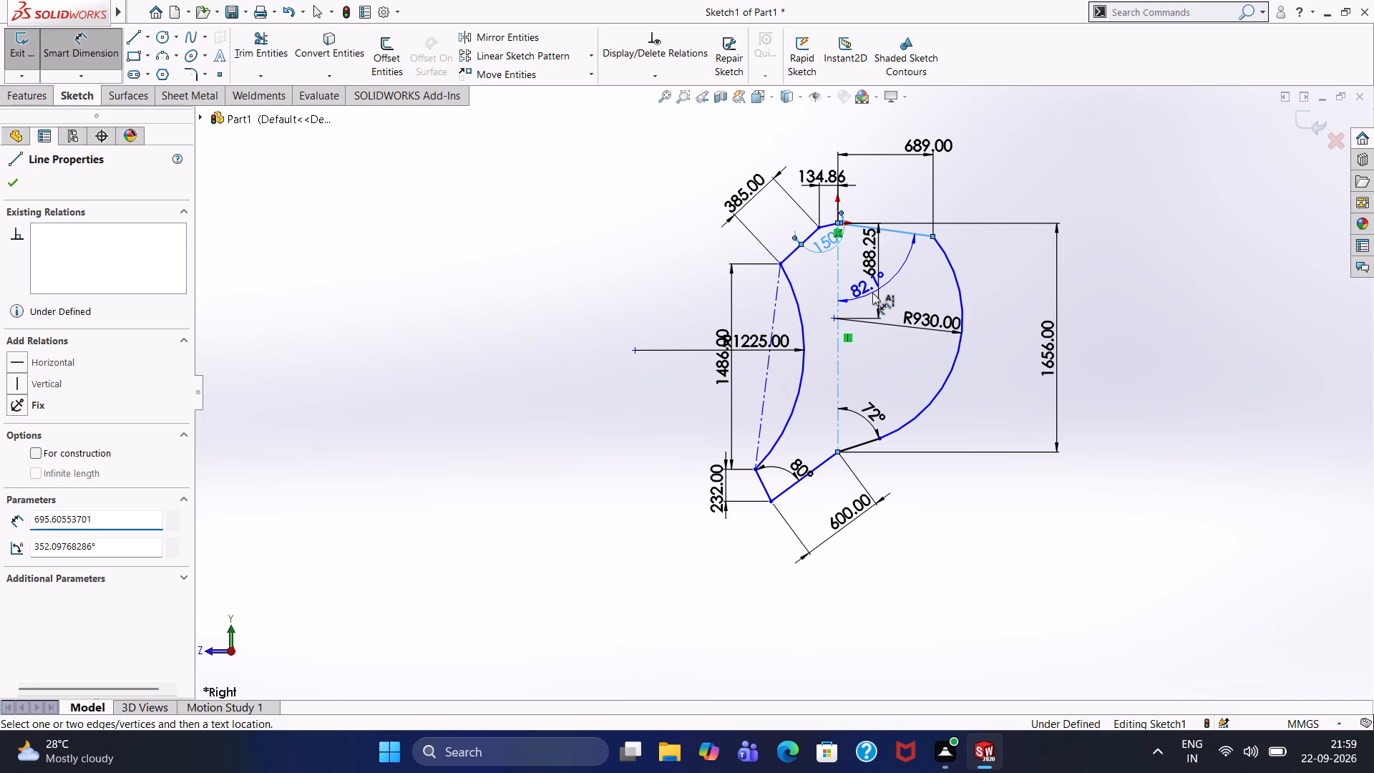
pyautogui.write('82')
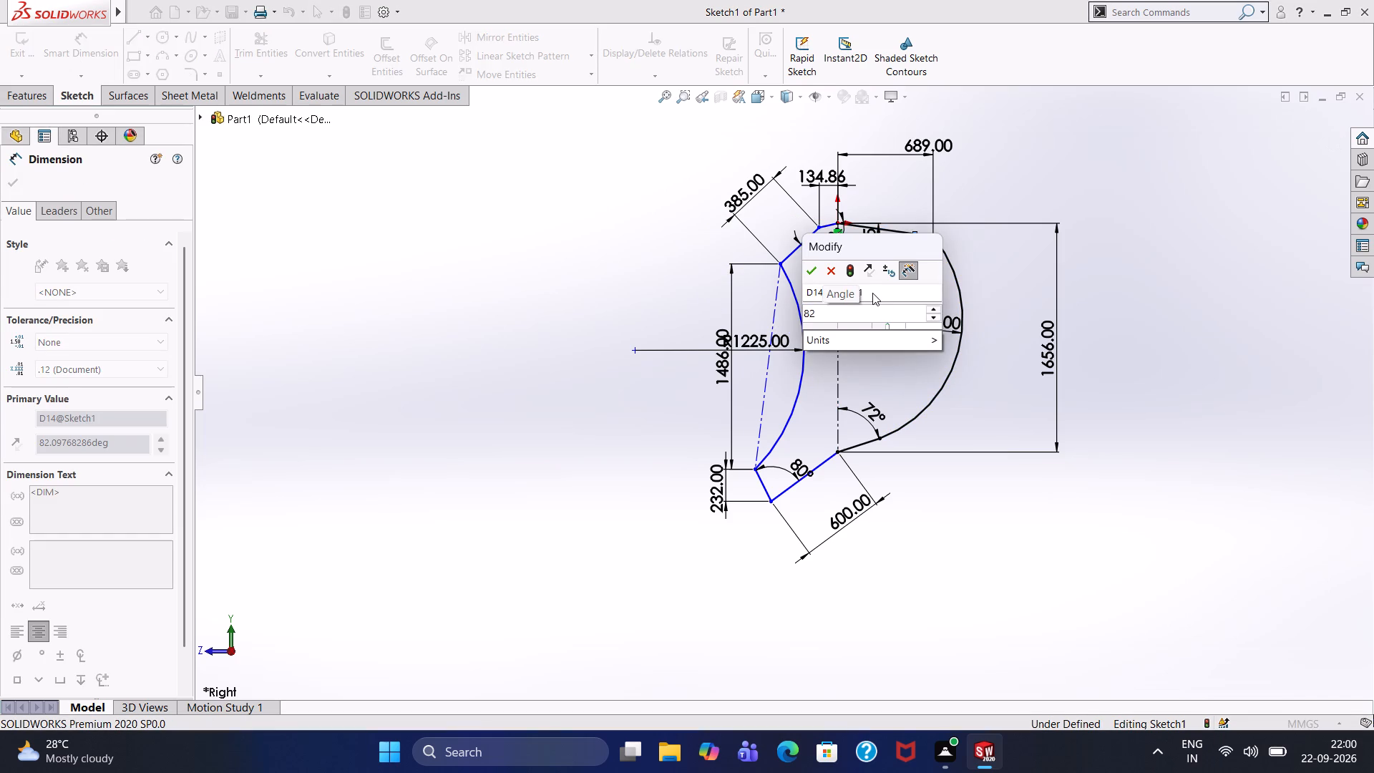
pyautogui.press('Return')
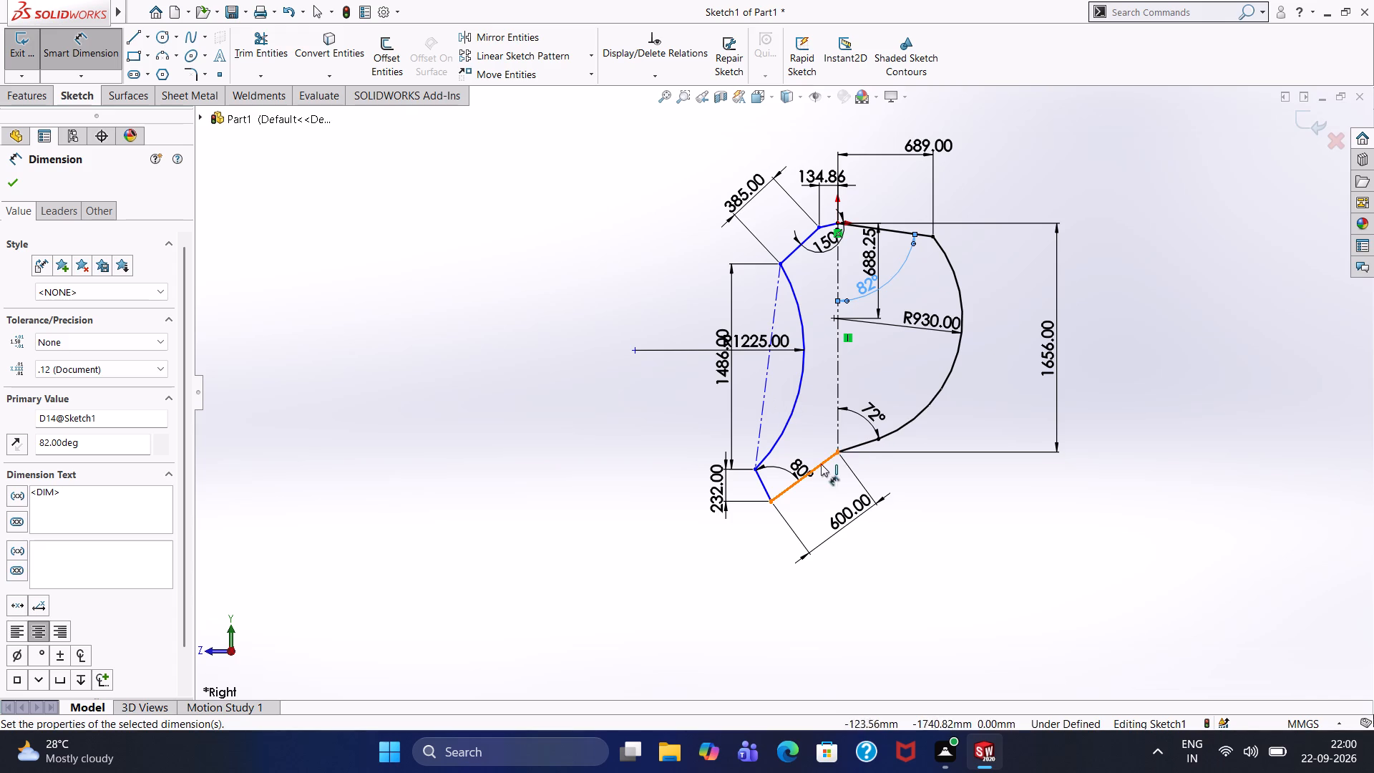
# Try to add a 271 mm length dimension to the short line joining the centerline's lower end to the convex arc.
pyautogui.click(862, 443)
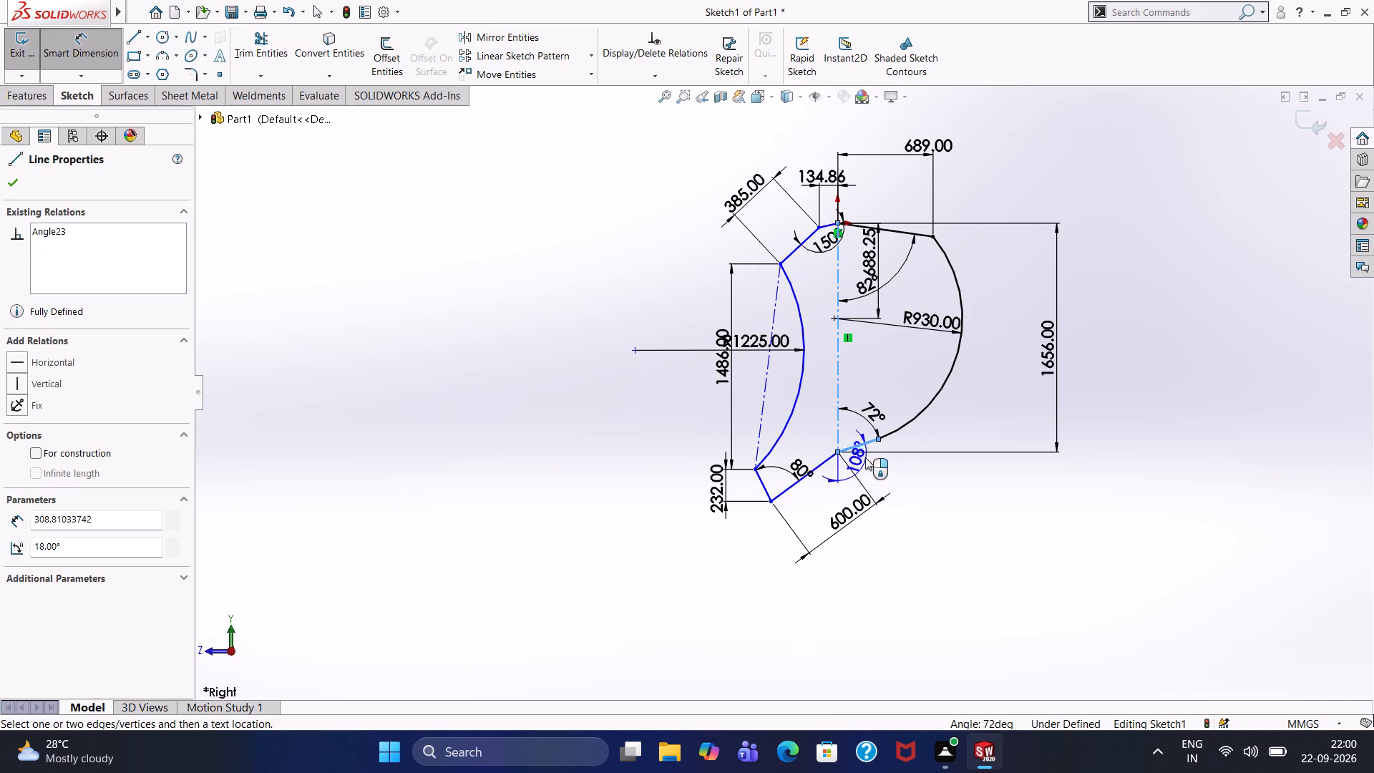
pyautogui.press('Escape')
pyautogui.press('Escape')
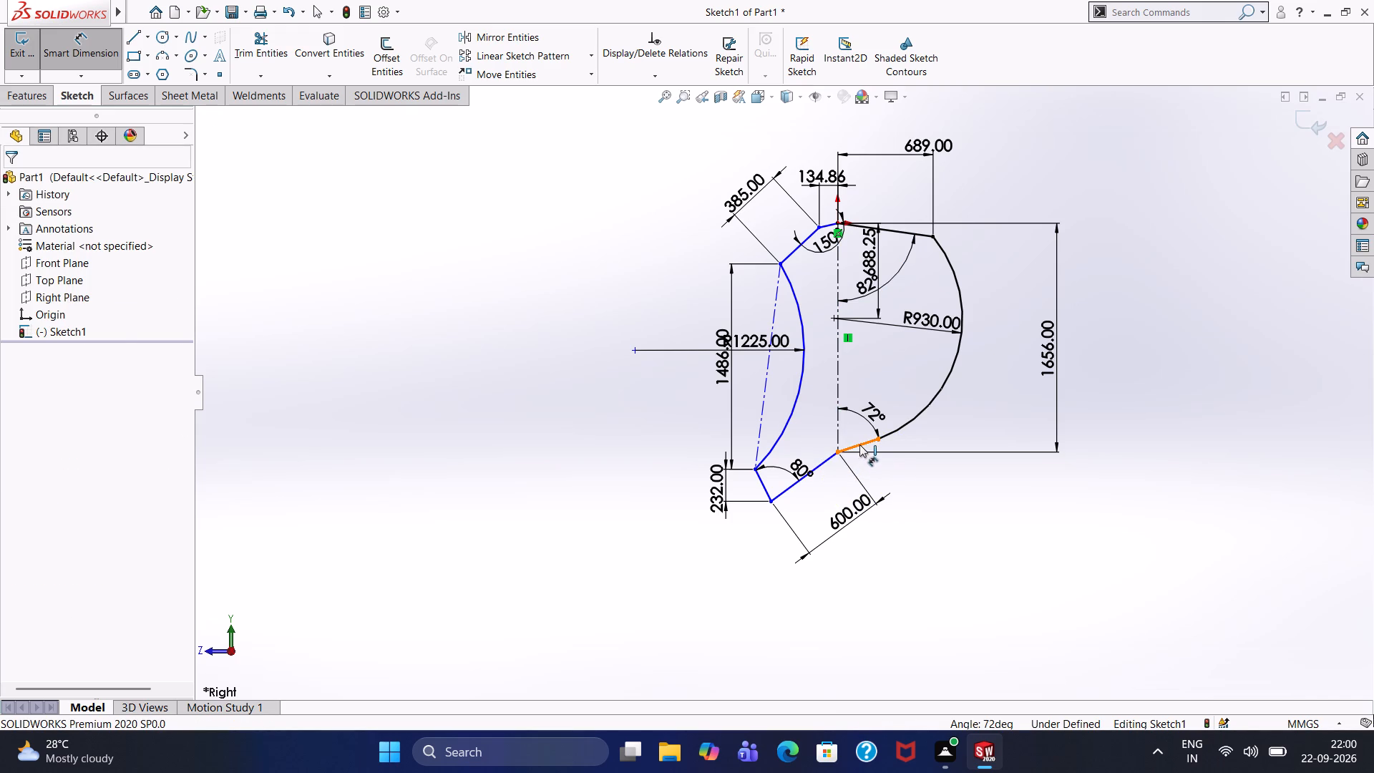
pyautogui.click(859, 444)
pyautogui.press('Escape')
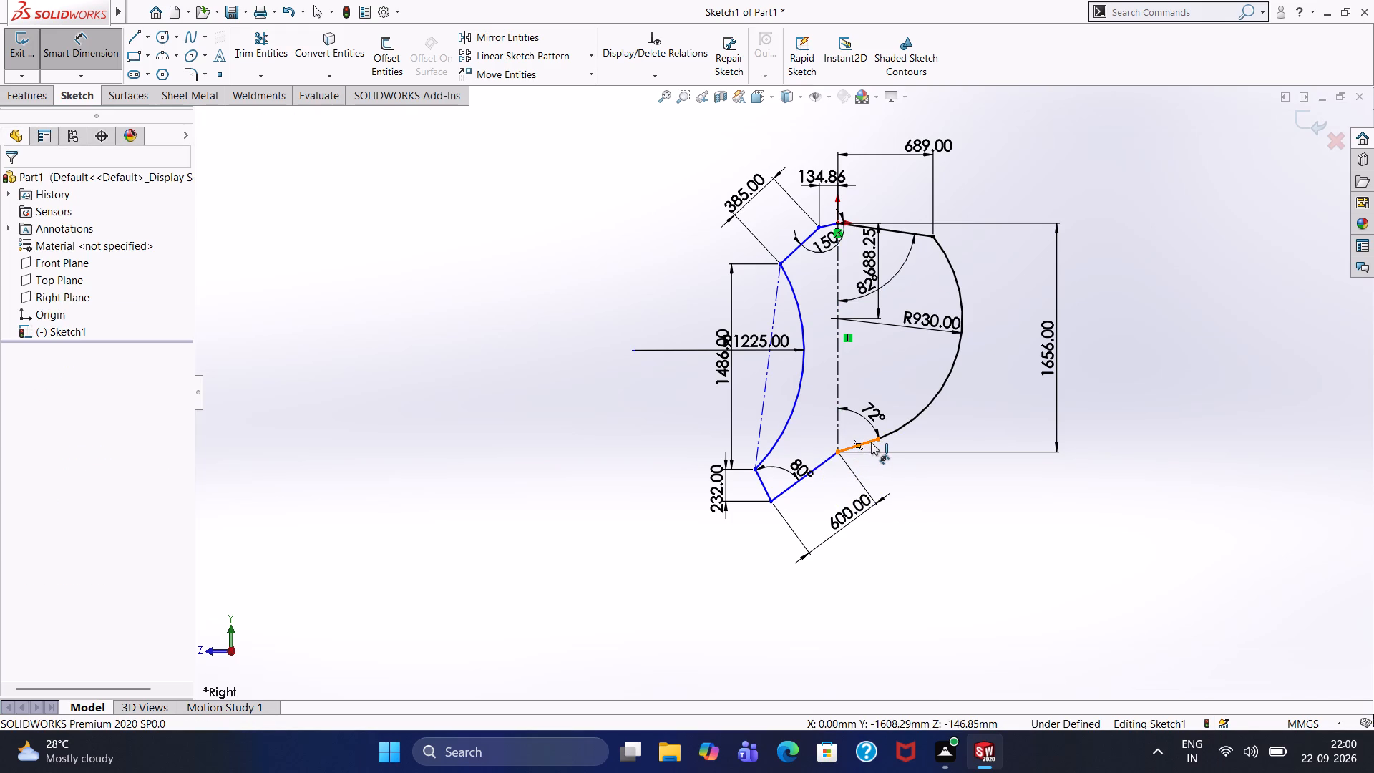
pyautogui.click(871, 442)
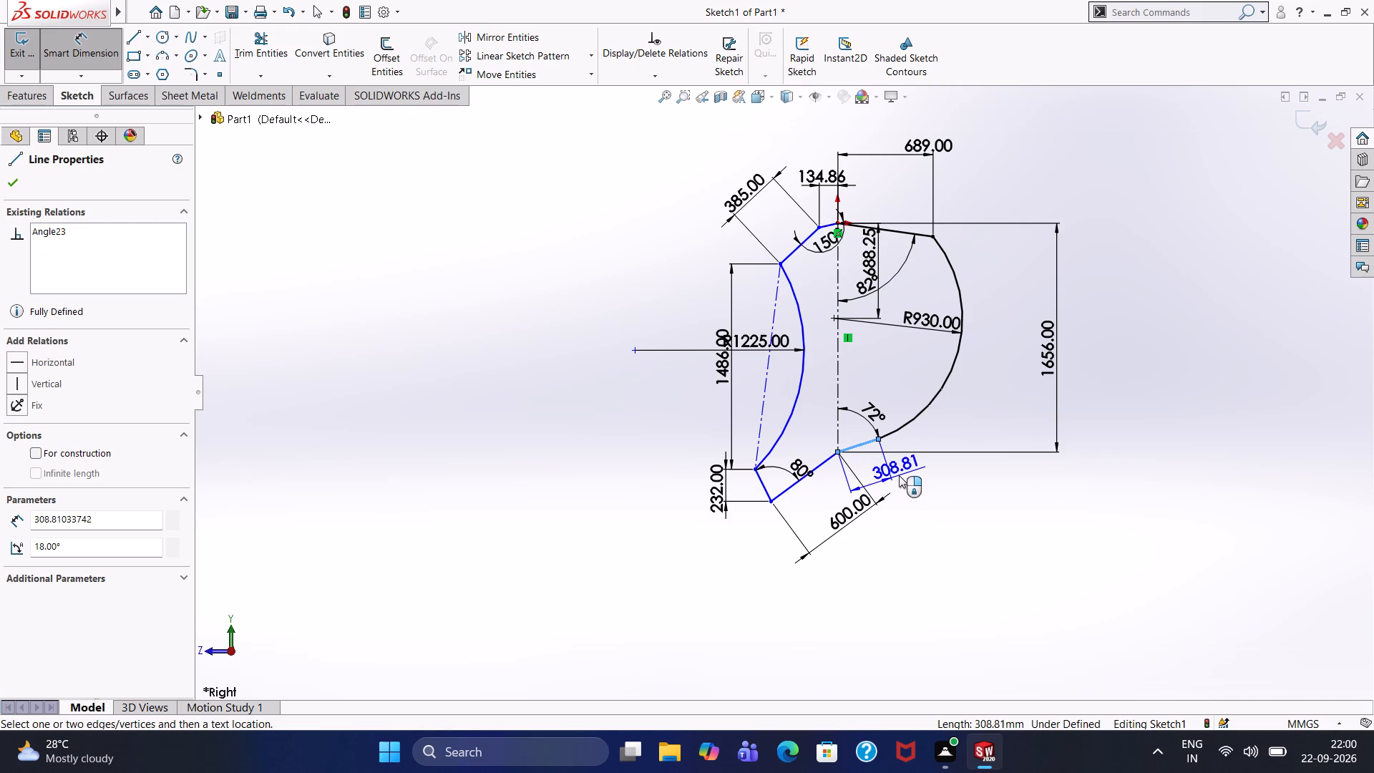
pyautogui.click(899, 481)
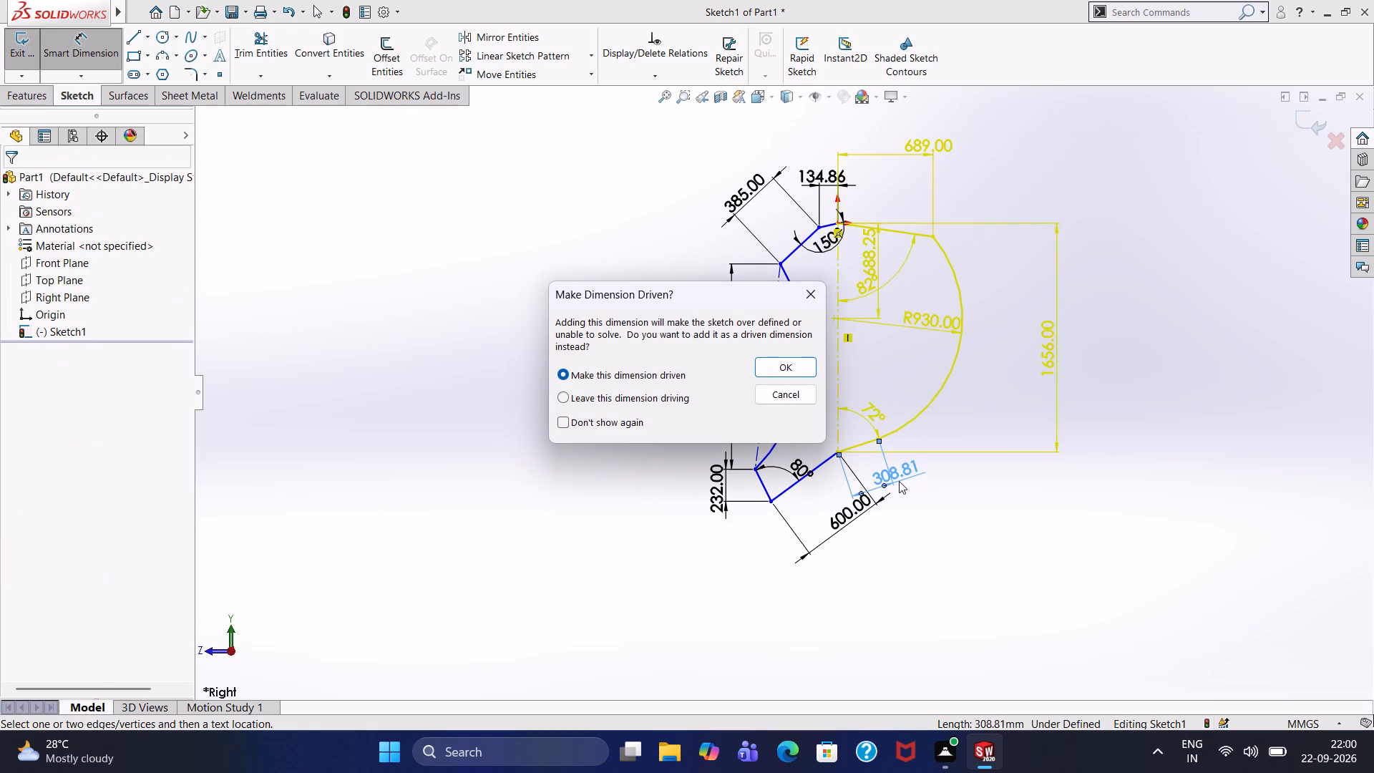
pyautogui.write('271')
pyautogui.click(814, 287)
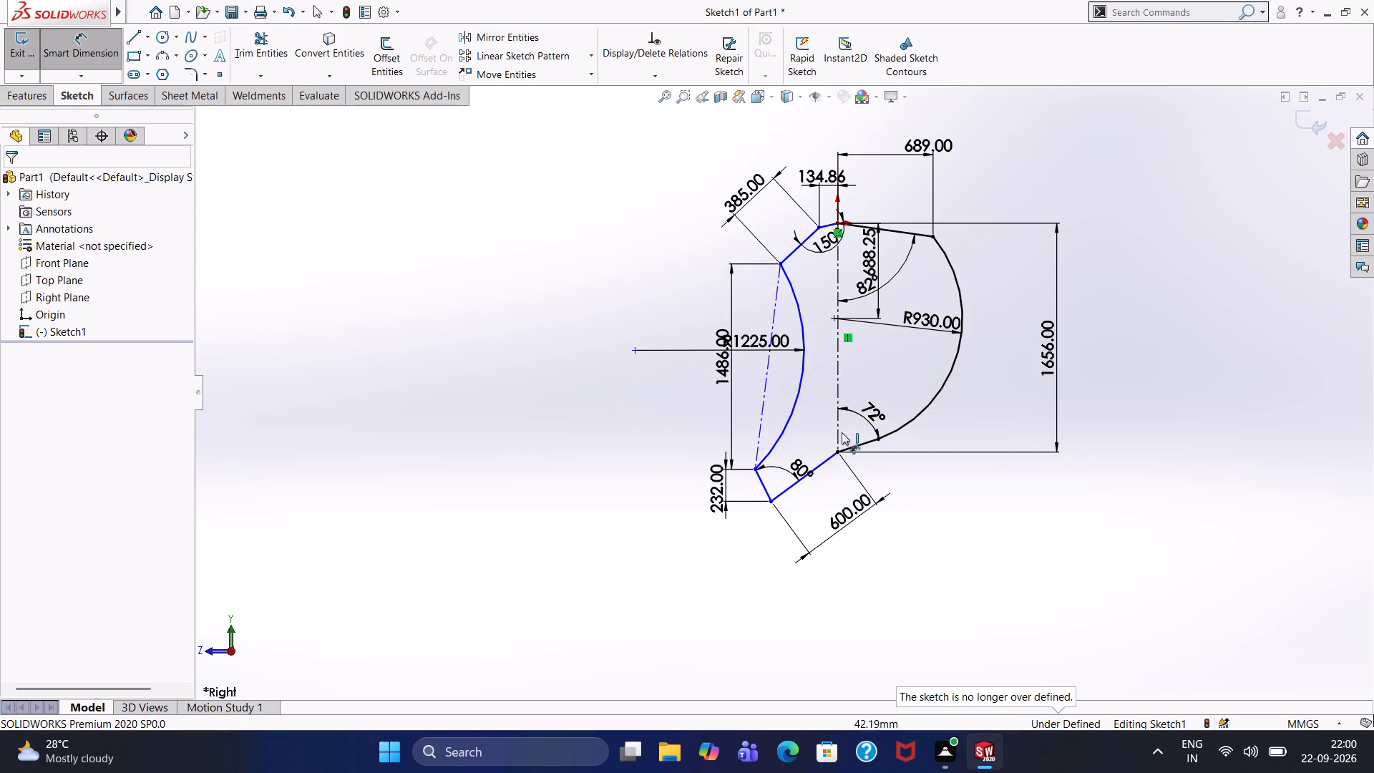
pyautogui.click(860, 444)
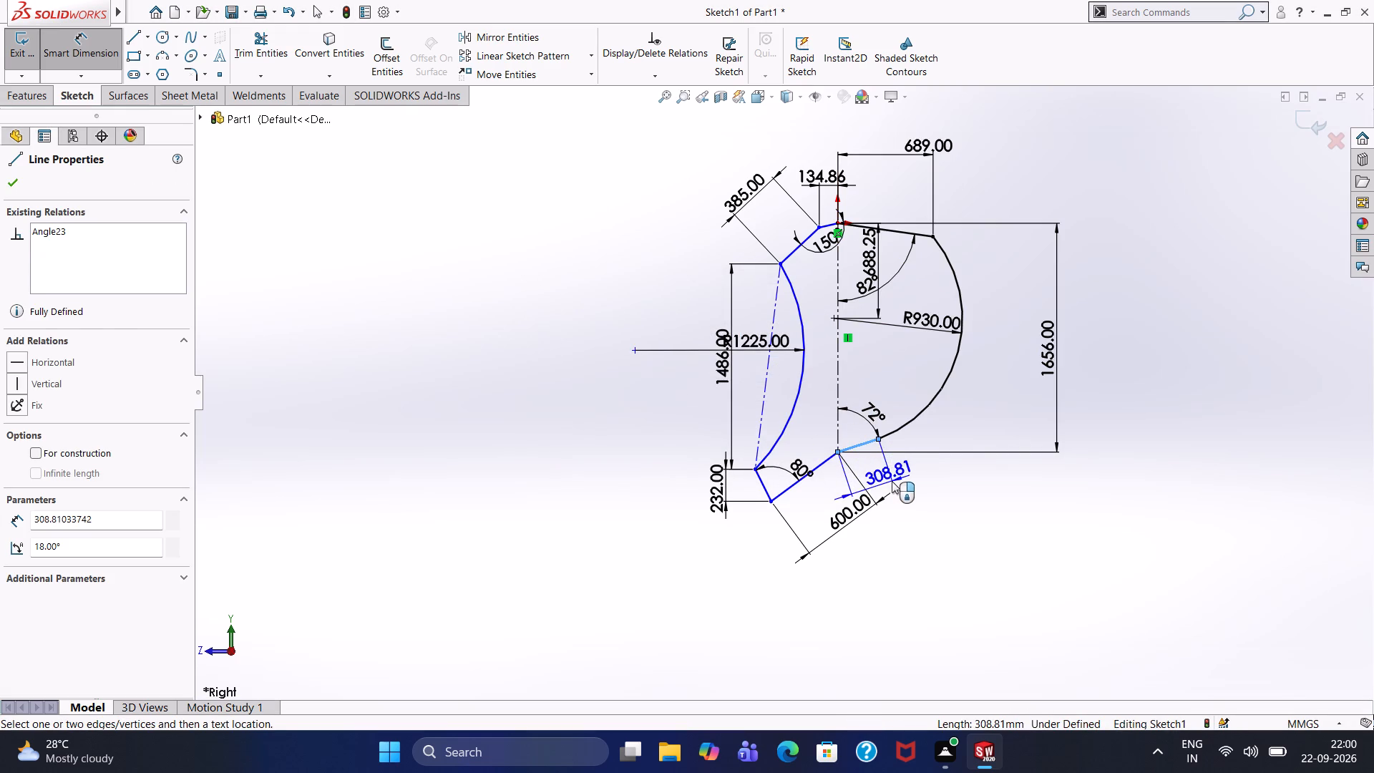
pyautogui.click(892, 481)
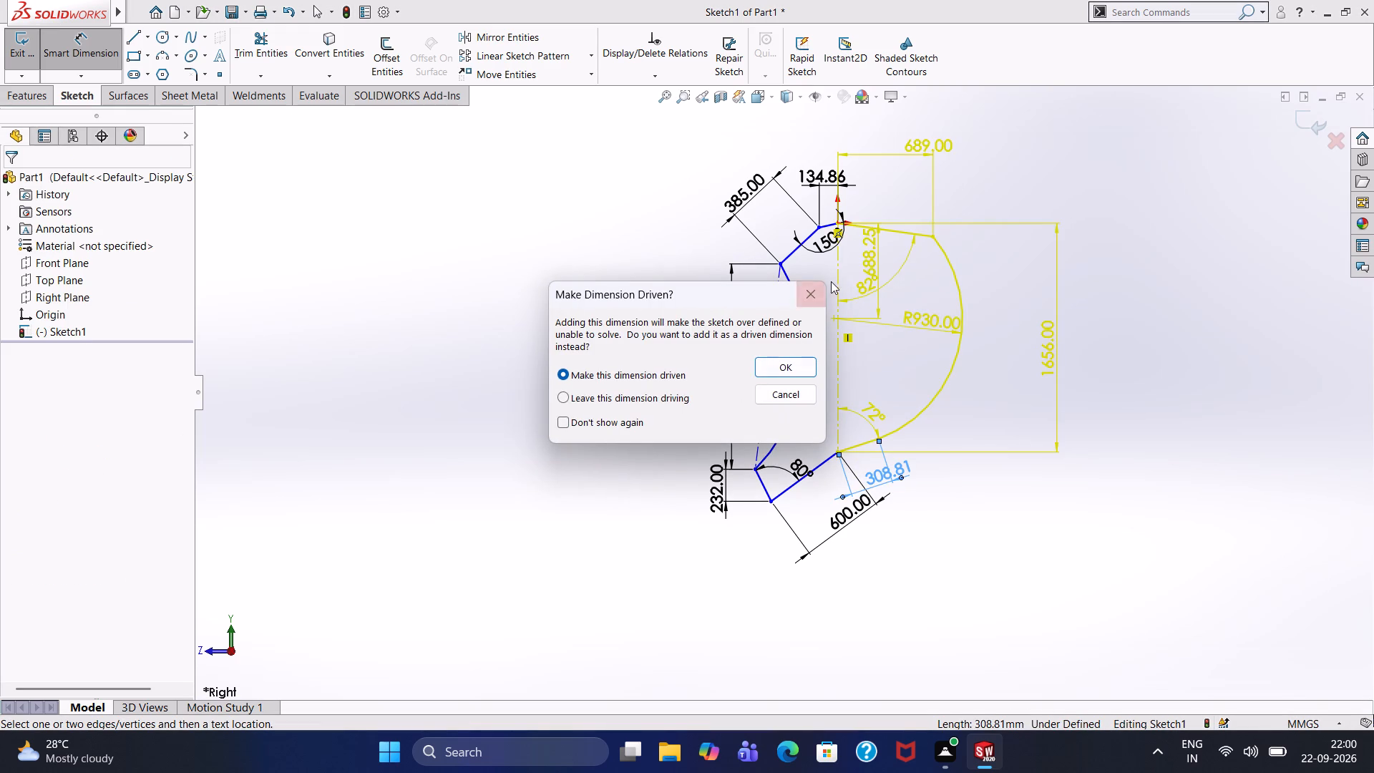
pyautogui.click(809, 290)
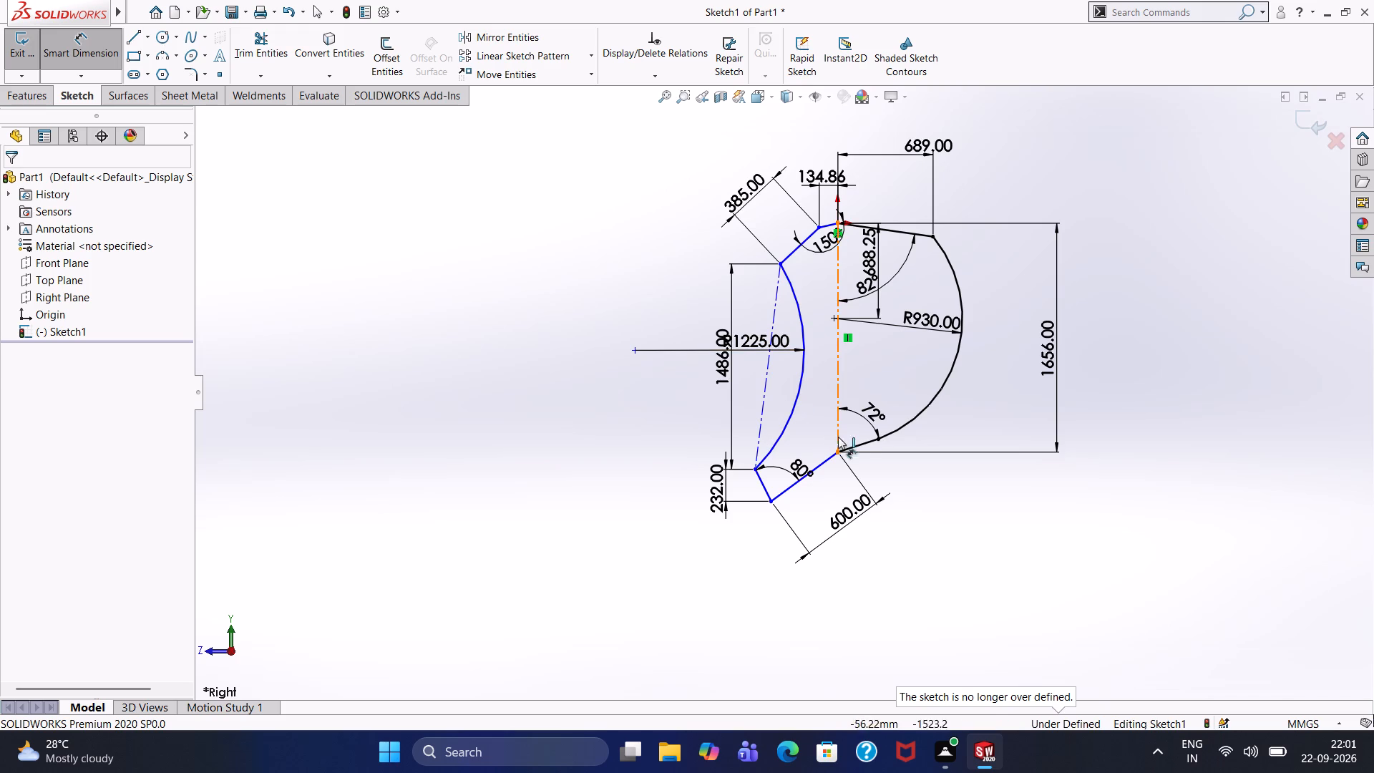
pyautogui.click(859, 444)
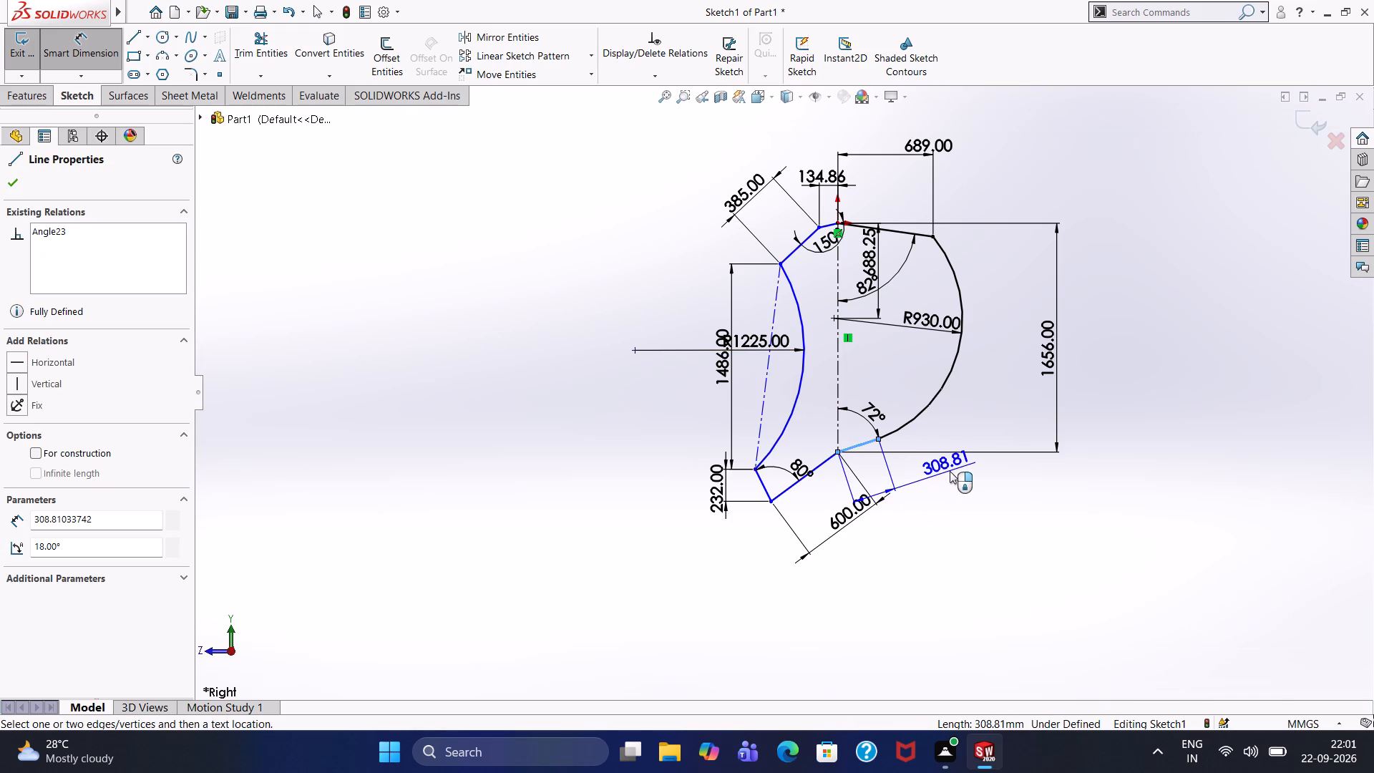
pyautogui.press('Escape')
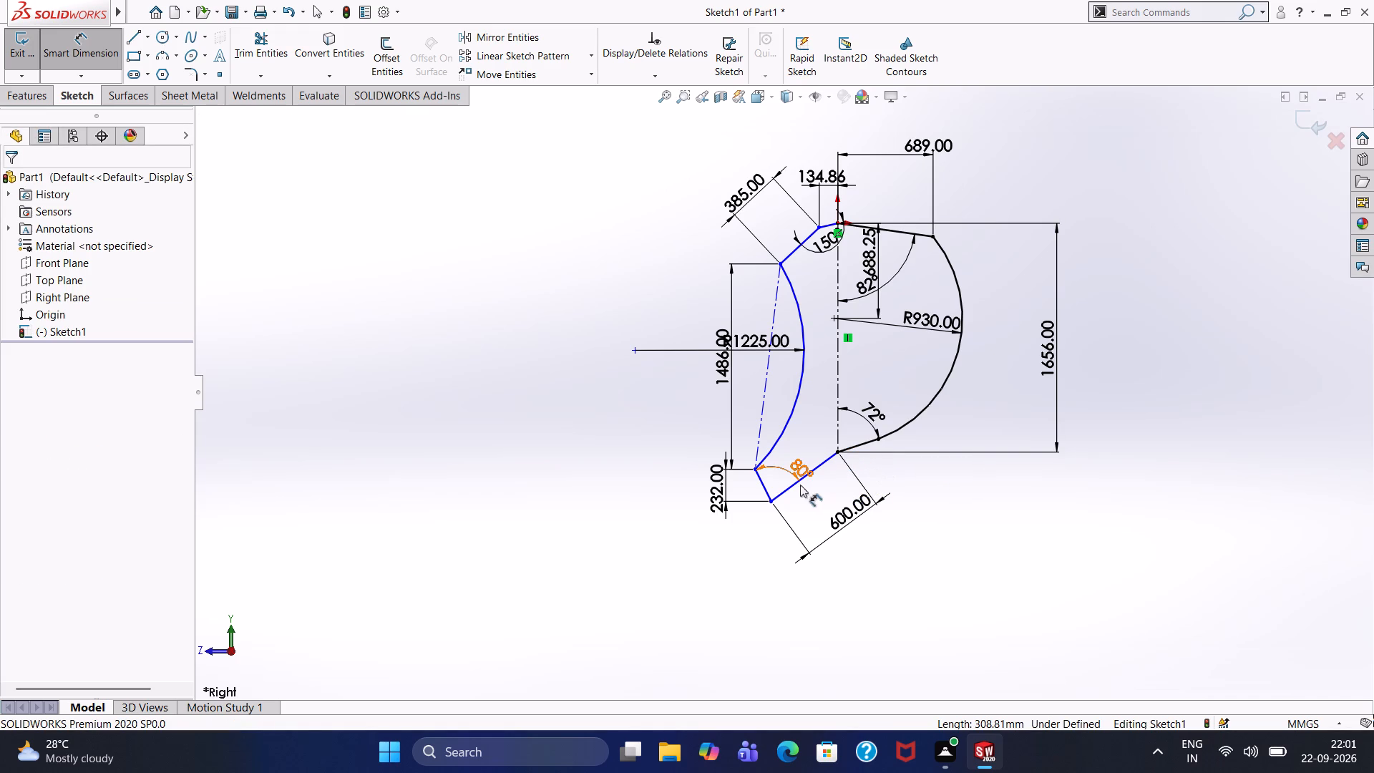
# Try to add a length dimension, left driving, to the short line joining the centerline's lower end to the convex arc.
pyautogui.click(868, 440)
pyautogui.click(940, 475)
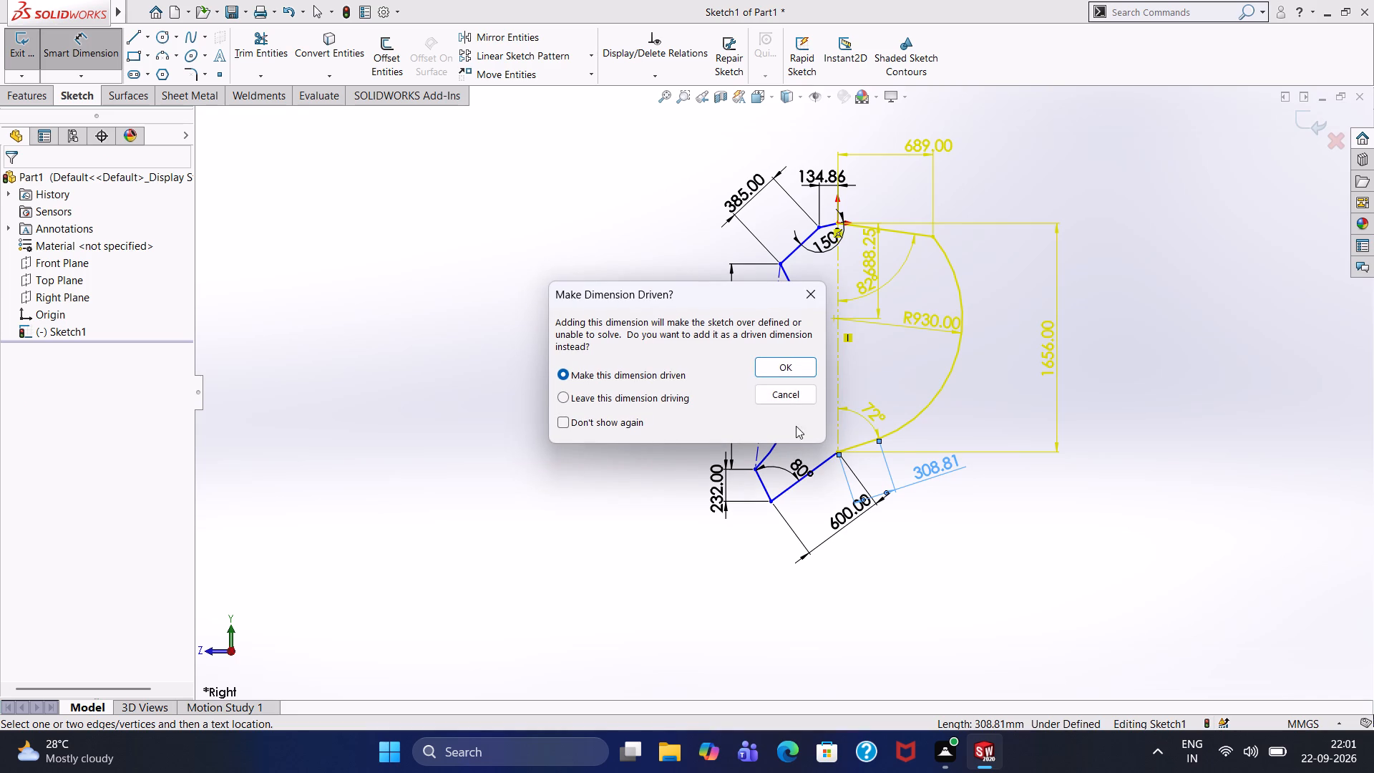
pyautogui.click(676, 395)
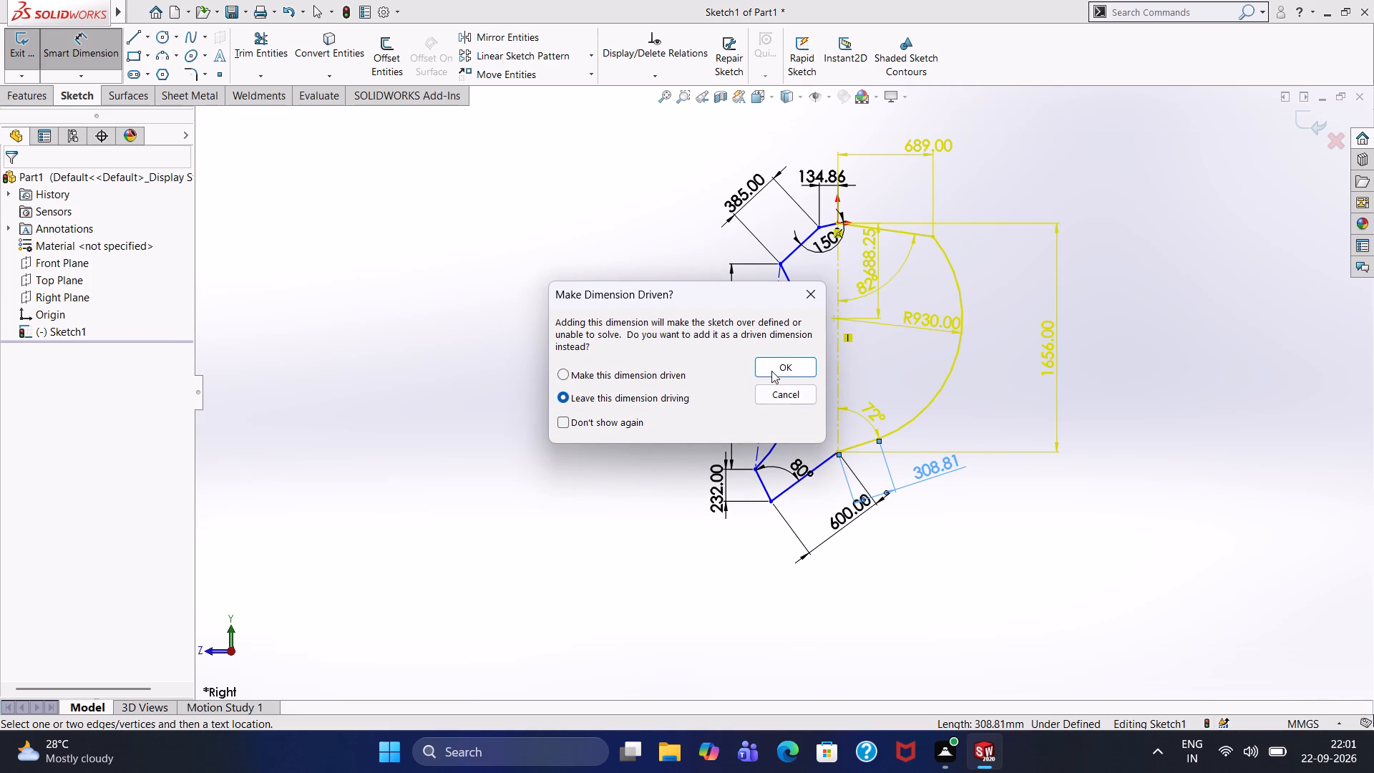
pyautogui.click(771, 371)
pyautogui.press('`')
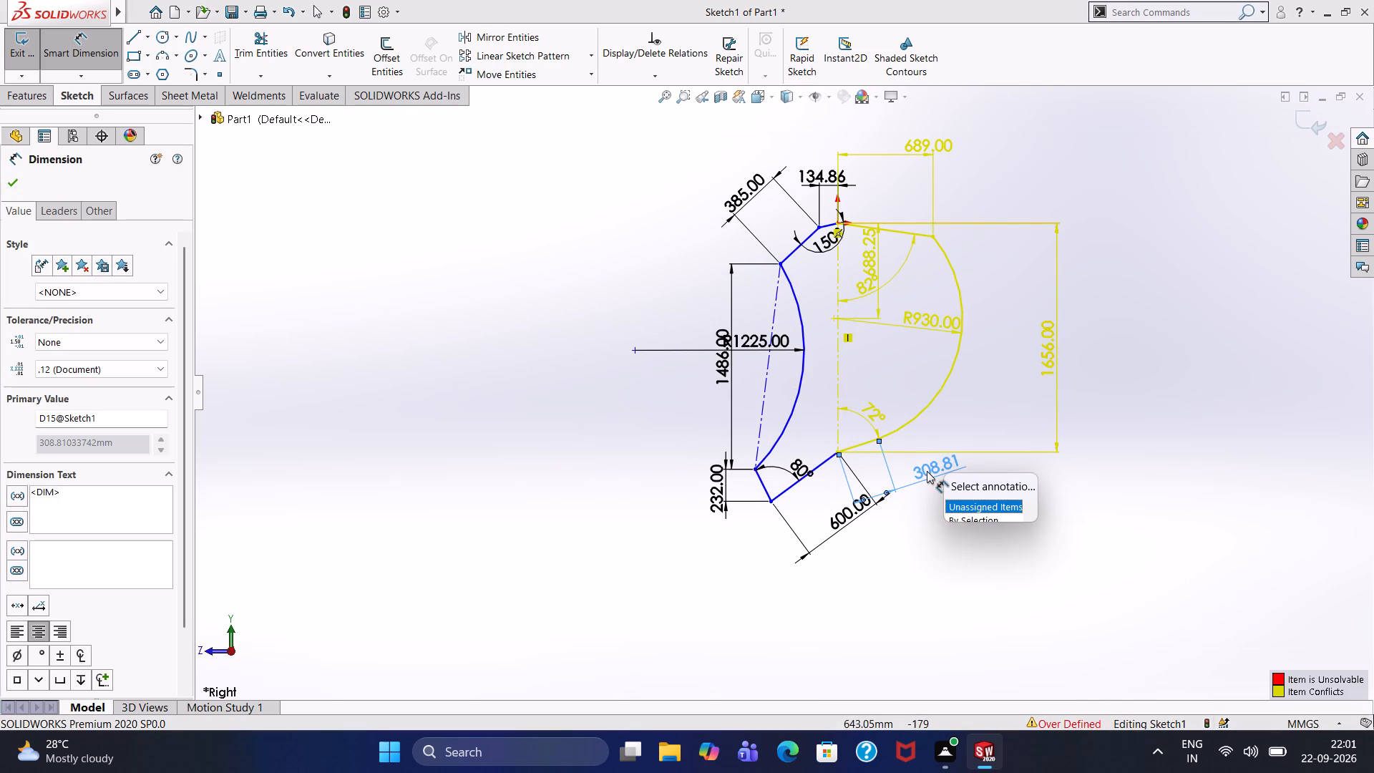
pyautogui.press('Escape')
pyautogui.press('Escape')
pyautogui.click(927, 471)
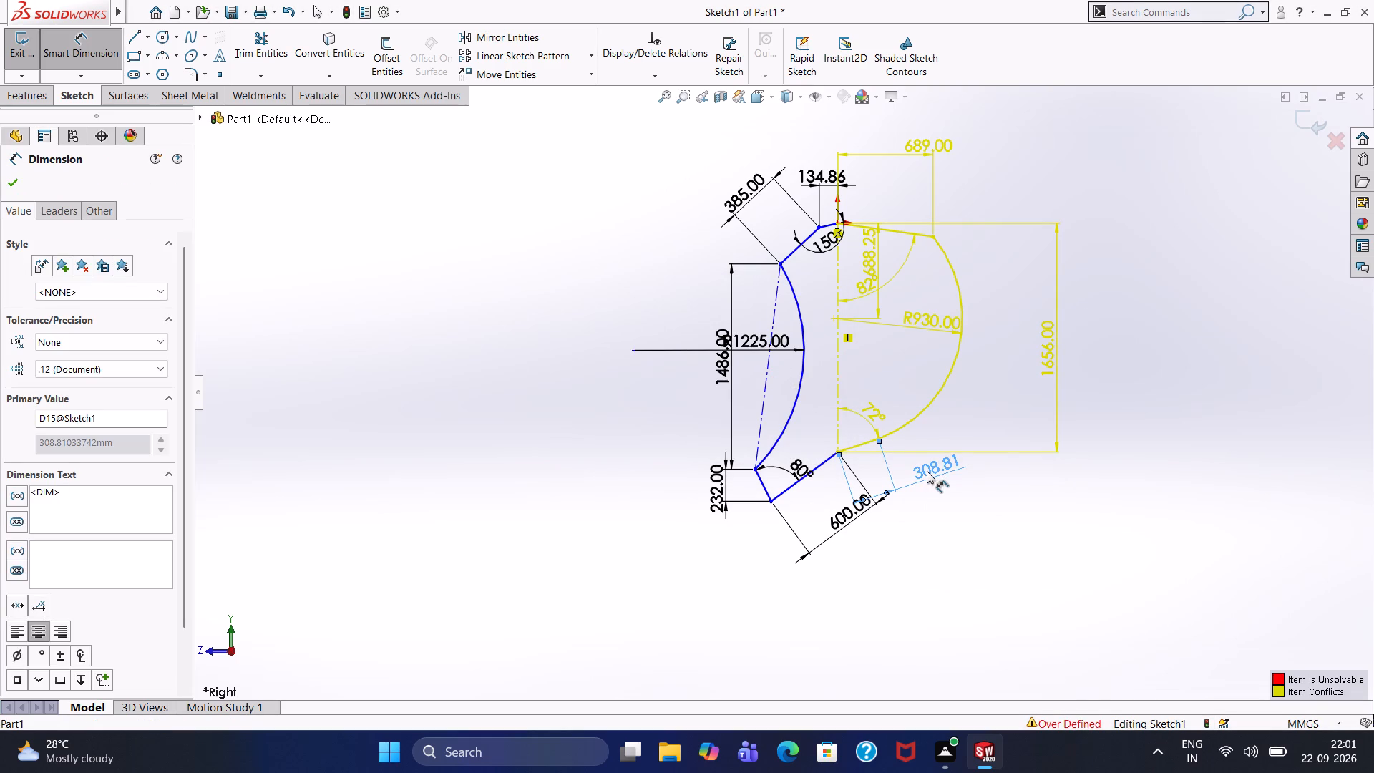
# Undo the short line's length dimension and the 82° setting of the angle between the centerline and the sloped line.
pyautogui.hotkey('ctrl', 'z')
pyautogui.hotkey('ctrl', 'z')
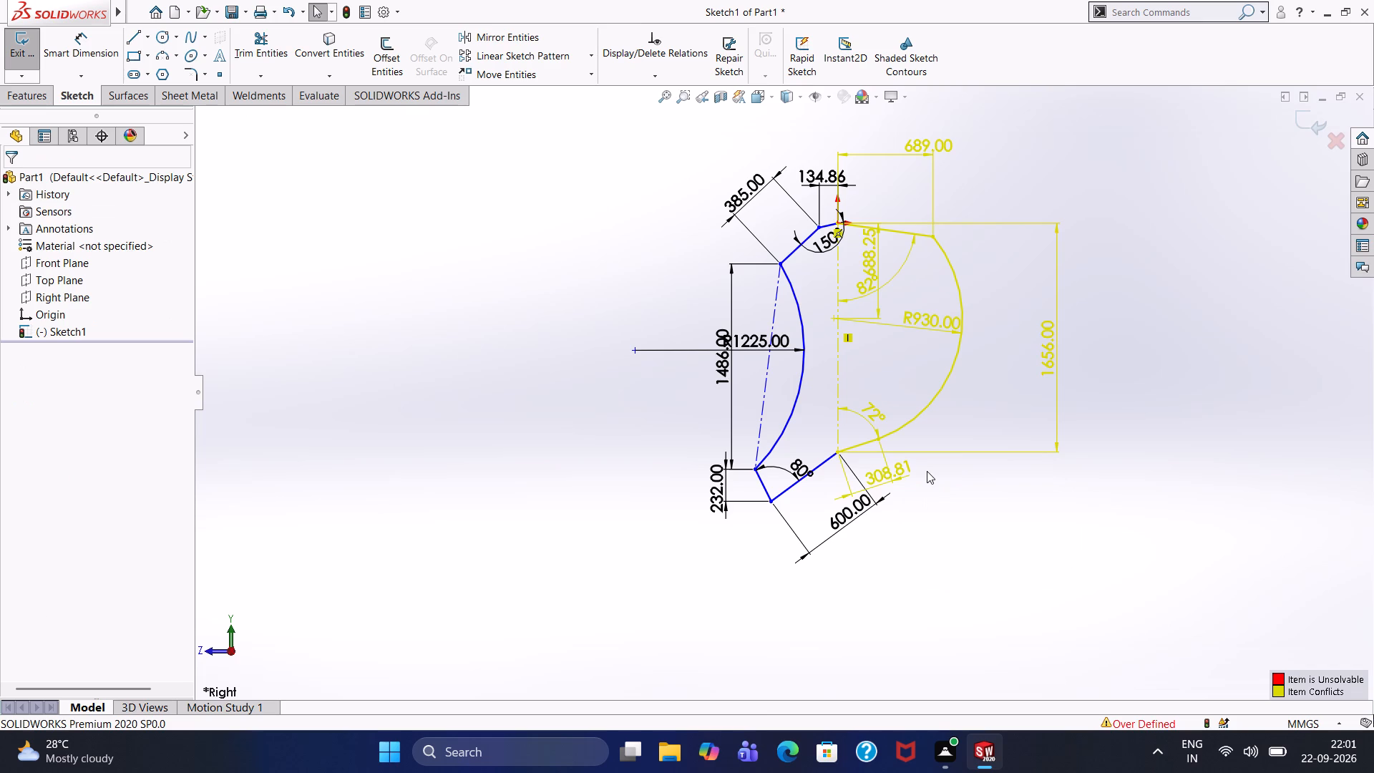
pyautogui.hotkey('ctrl', 'z')
pyautogui.hotkey('ctrl', 'z')
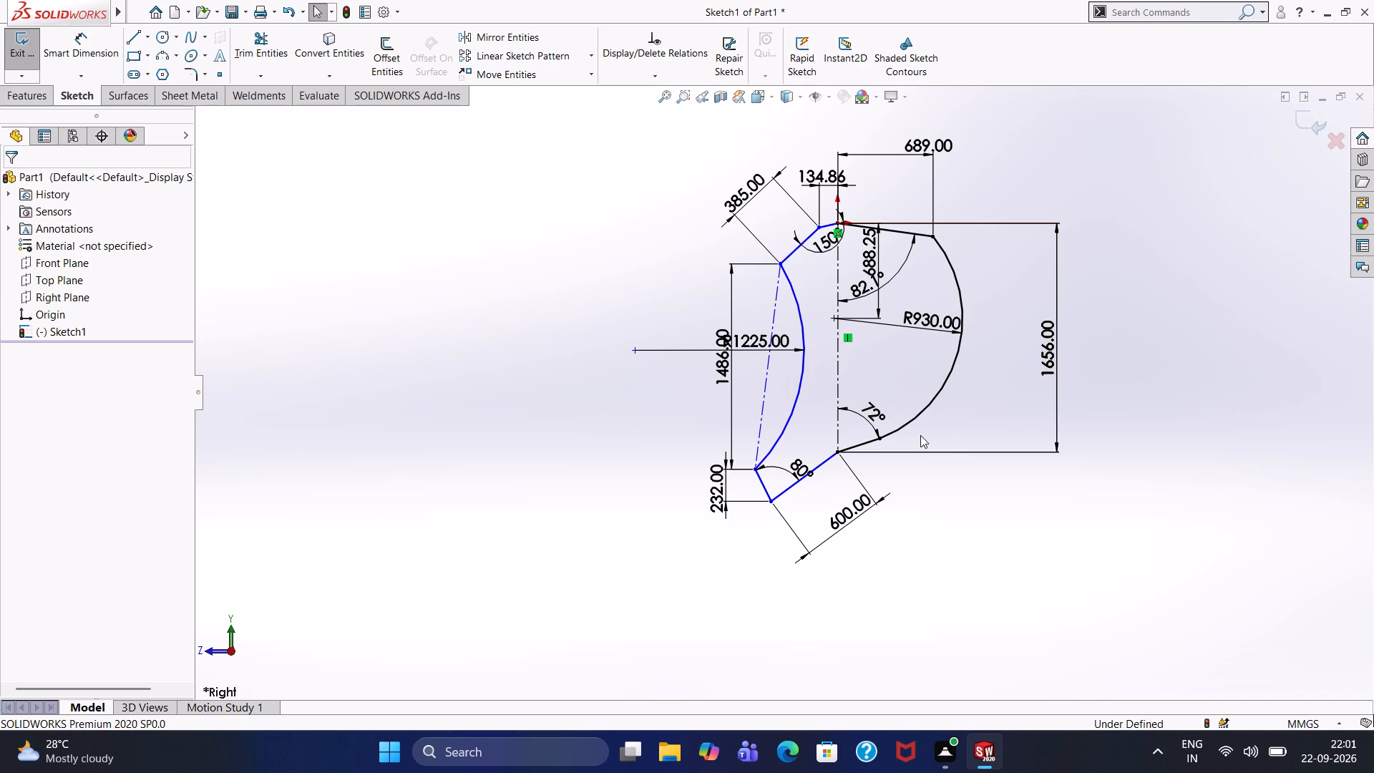
# Set the vertical distance between the concave arc's endpoints to 1486.40 mm.
pyautogui.click(732, 385)
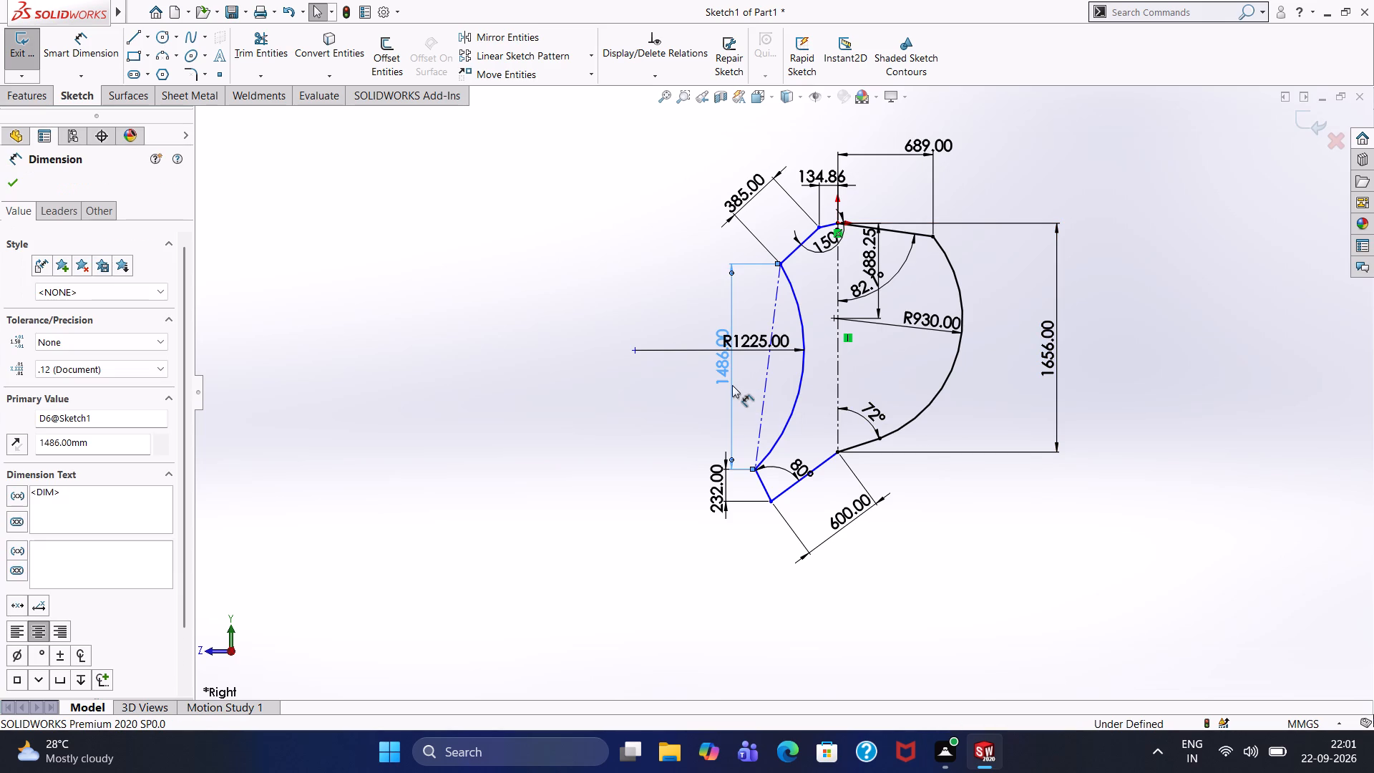
pyautogui.doubleClick(726, 376)
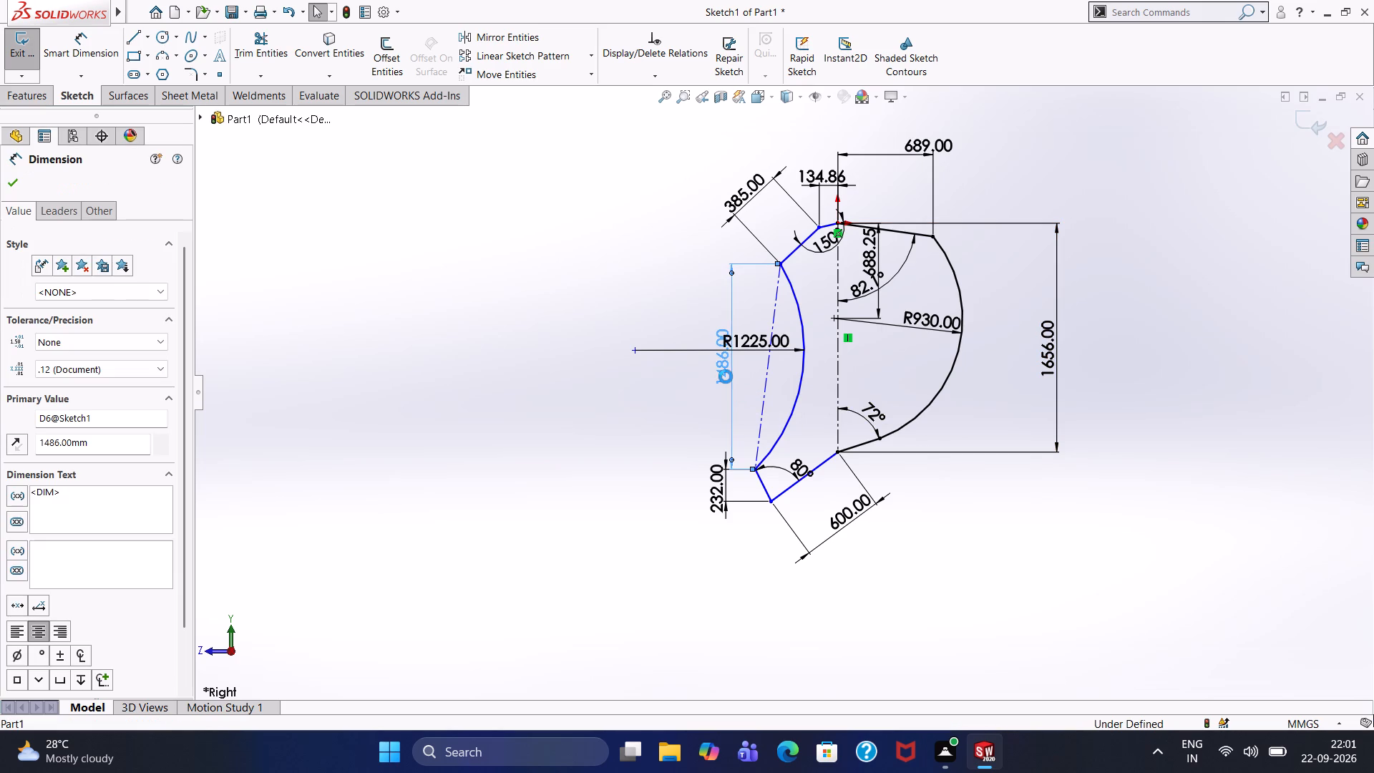
pyautogui.write('1486')
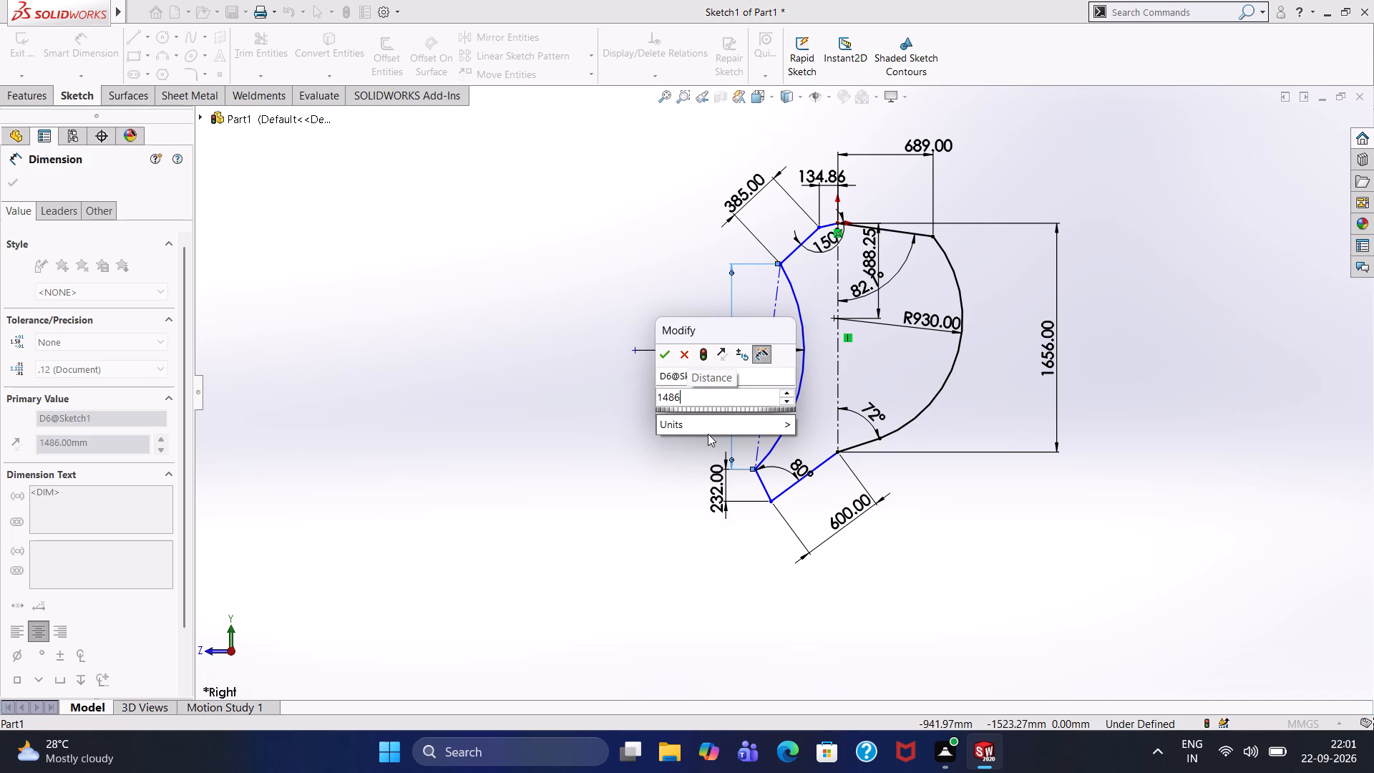
pyautogui.write('.40')
pyautogui.press('Return')
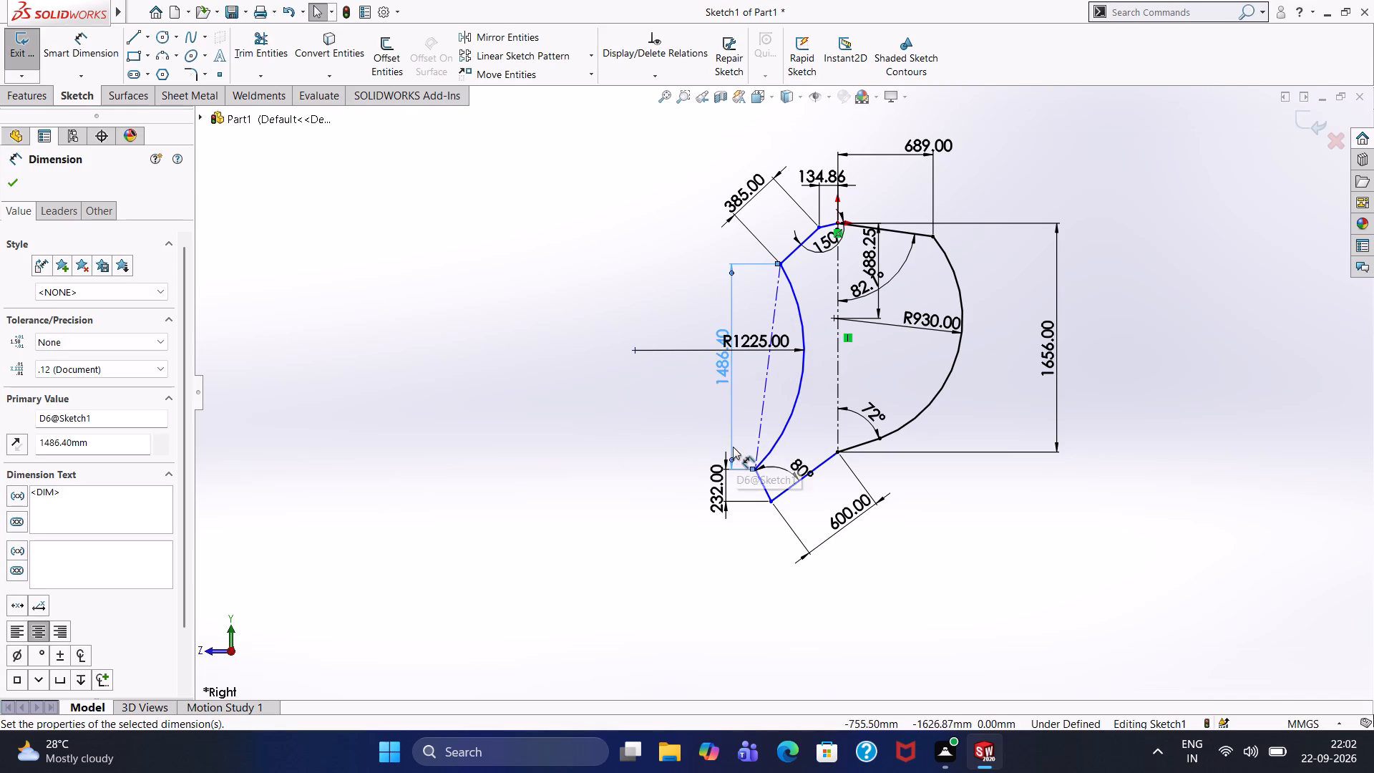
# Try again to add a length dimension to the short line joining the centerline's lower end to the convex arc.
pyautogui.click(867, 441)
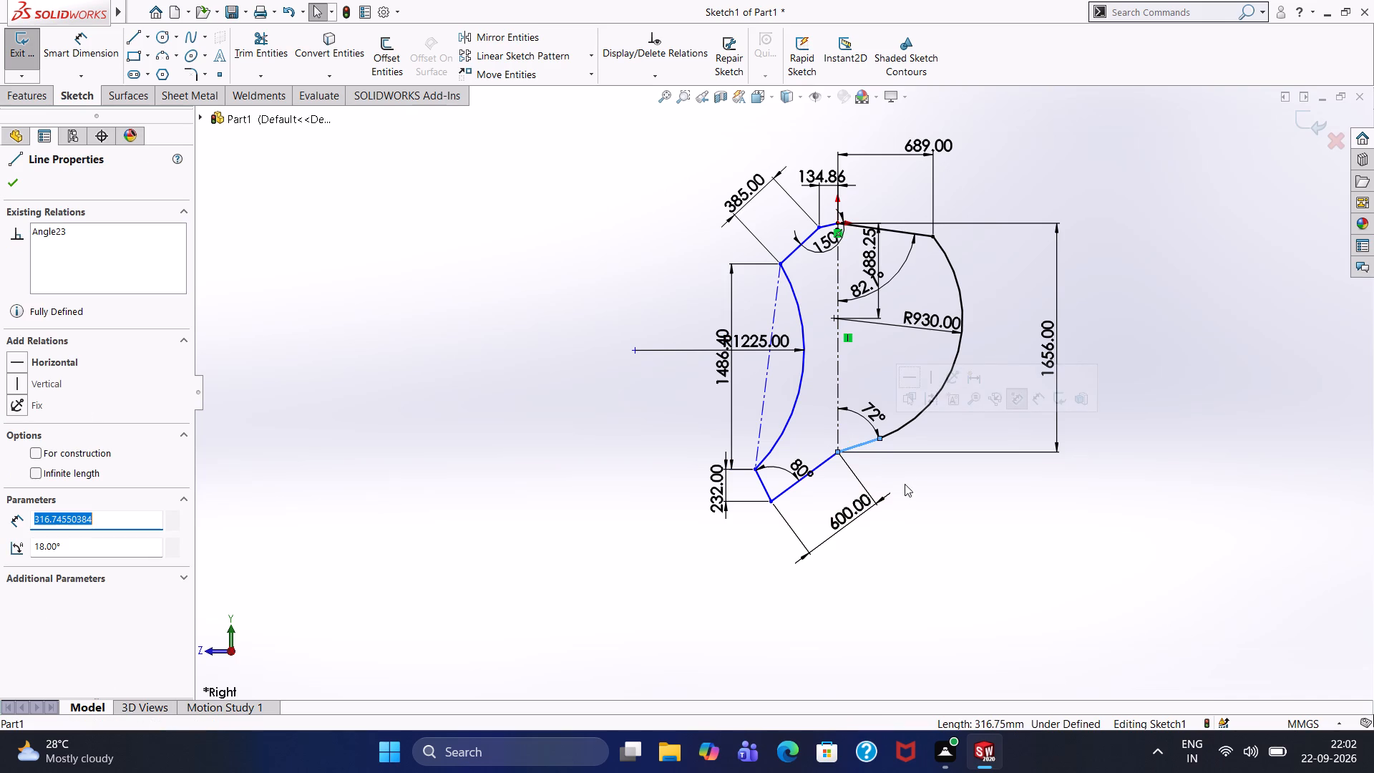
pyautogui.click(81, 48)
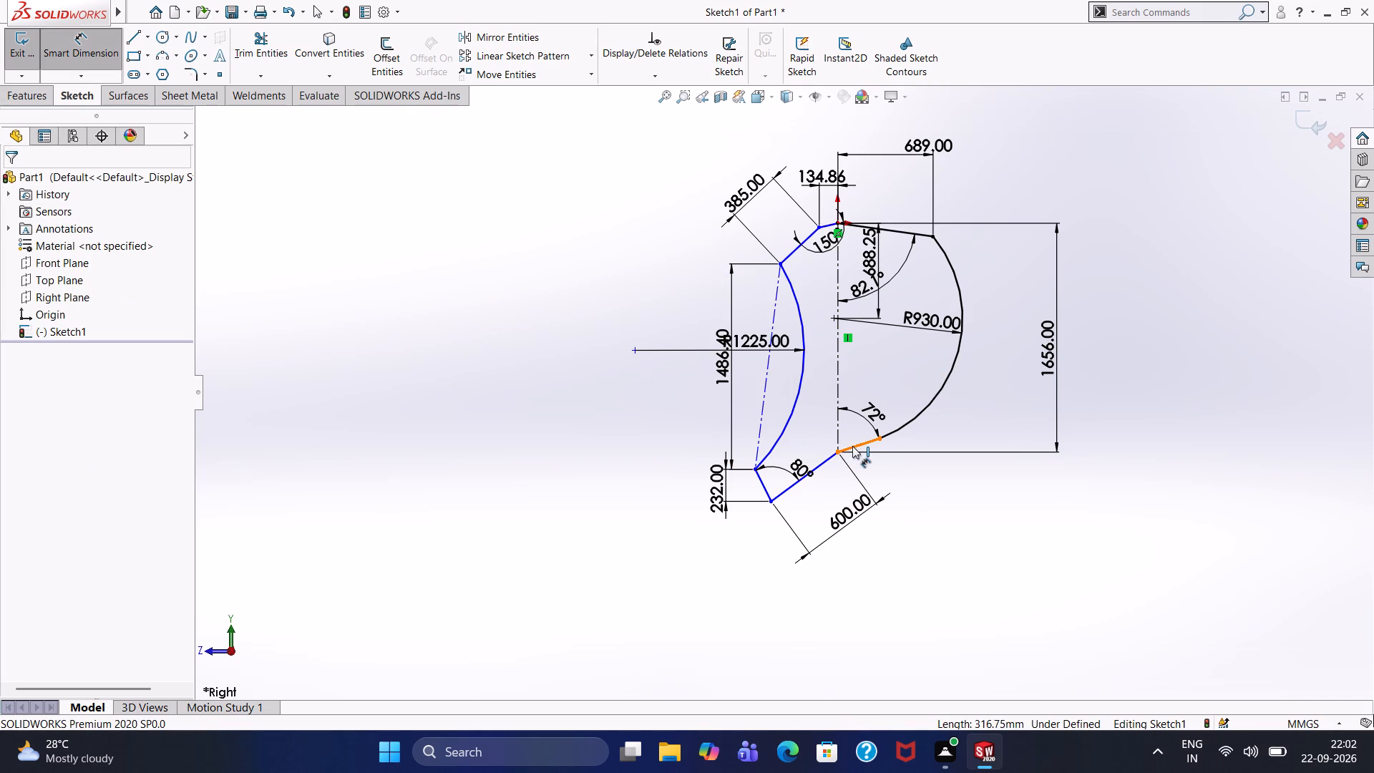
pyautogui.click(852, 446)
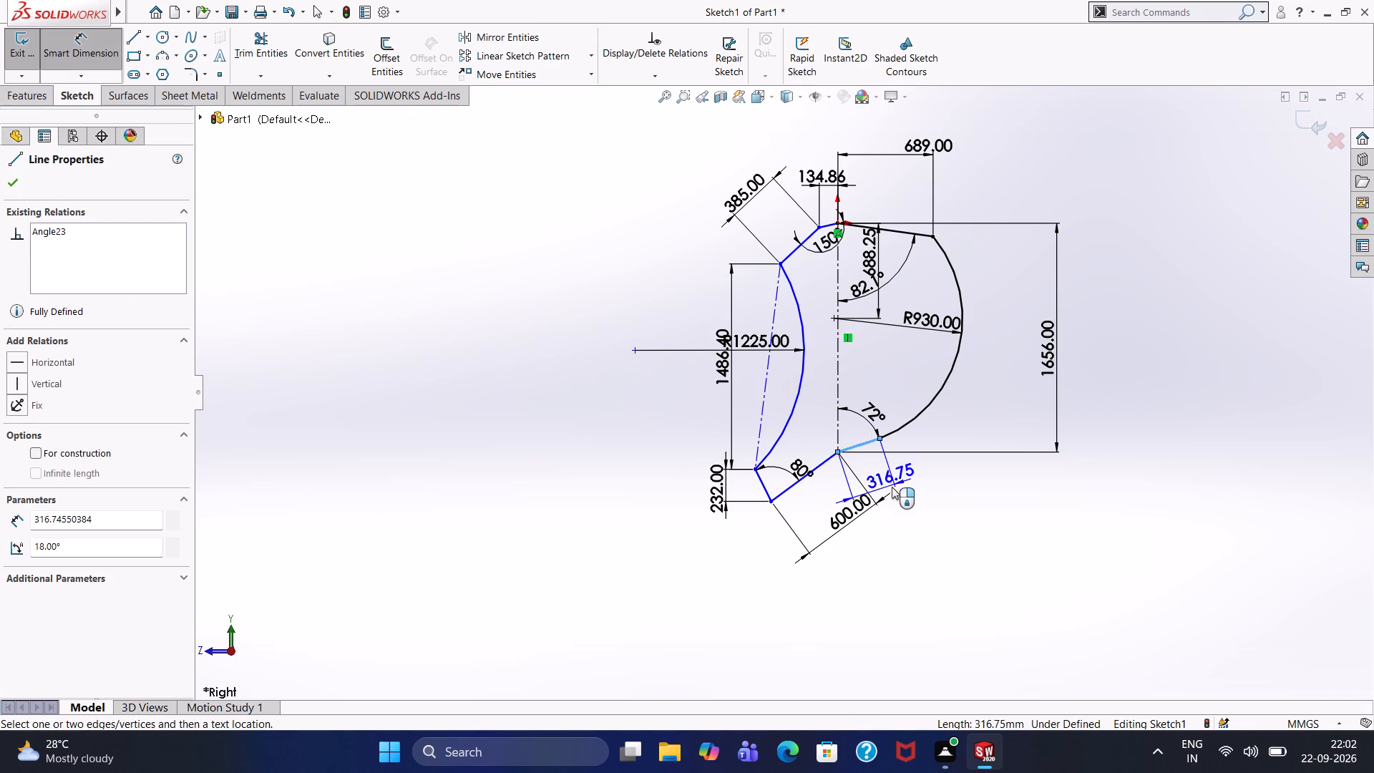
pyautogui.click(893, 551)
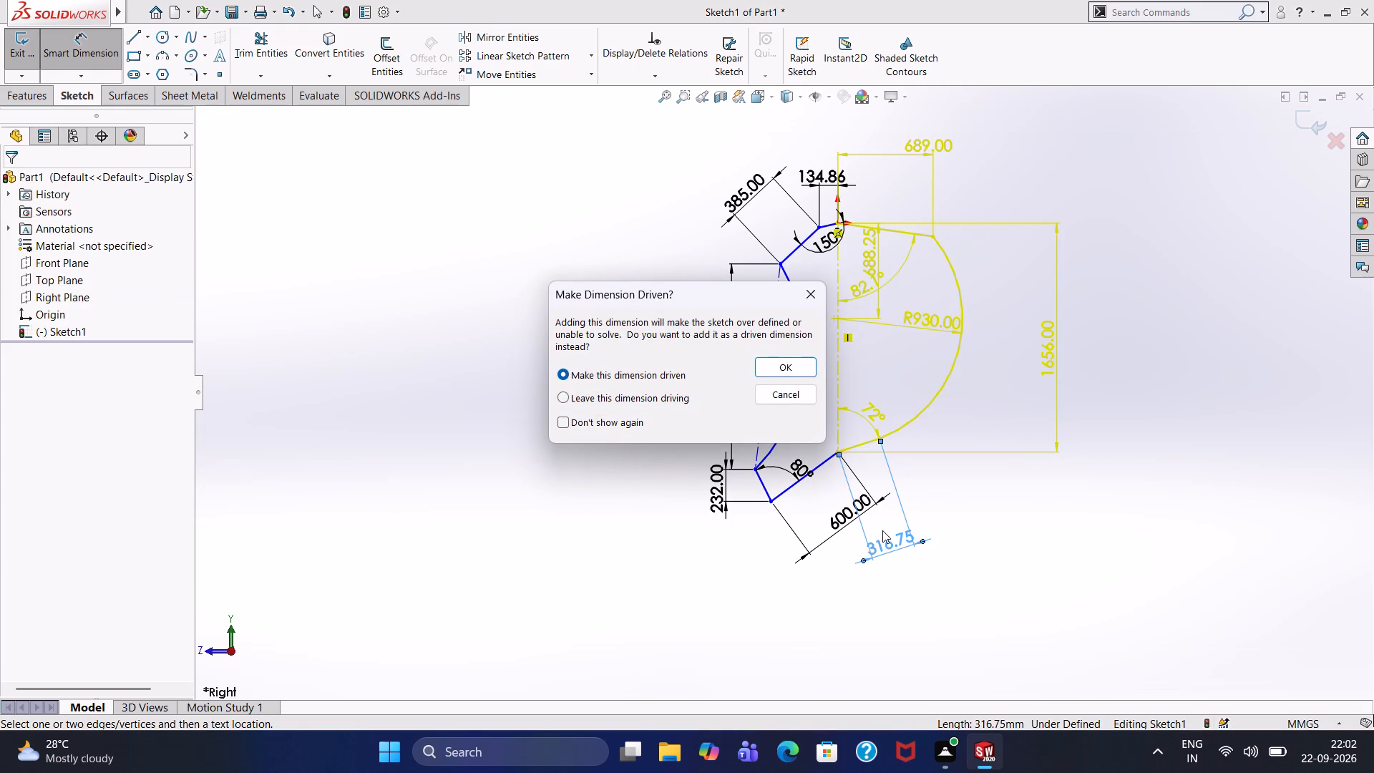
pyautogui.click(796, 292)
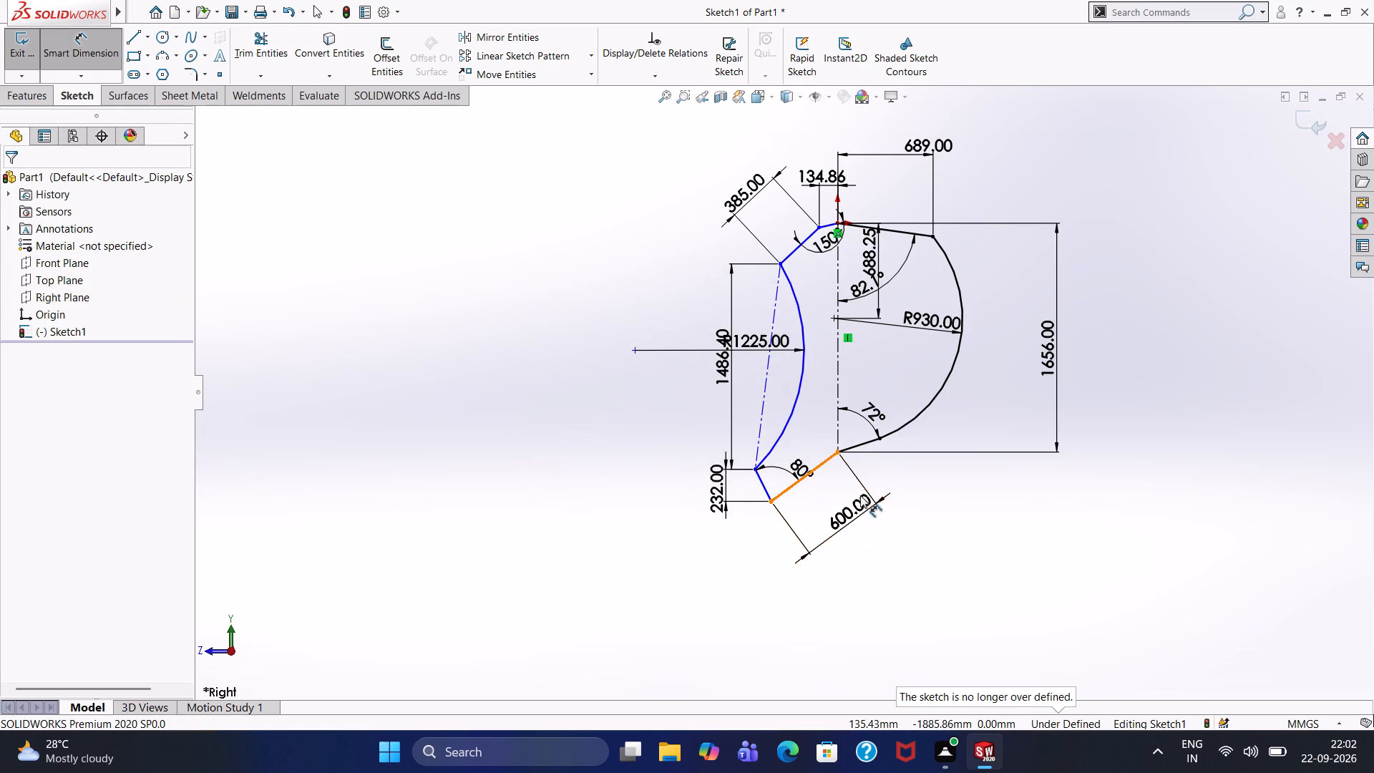
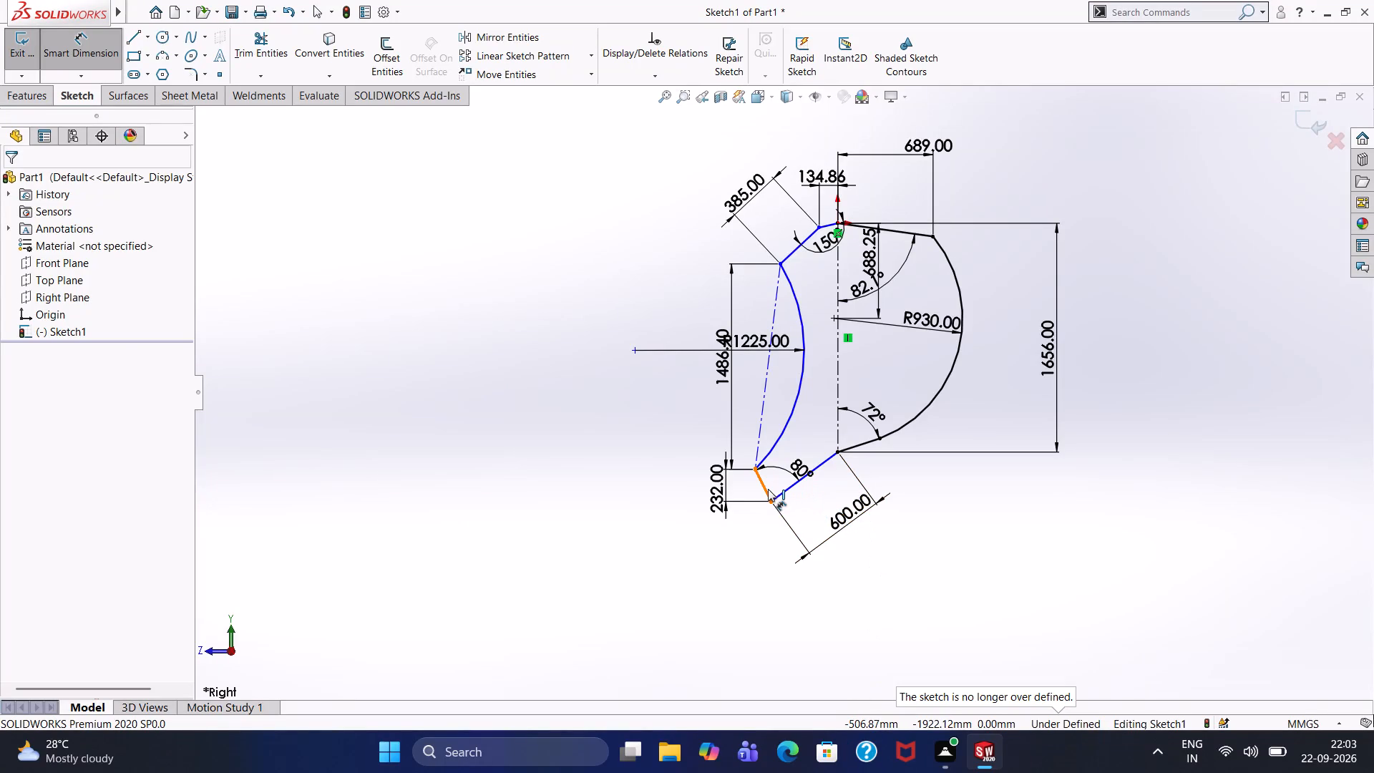
# Dimension the reflex angle between the short line below the concave arc and the arc's construction chord as 192.27°.
pyautogui.click(768, 489)
pyautogui.click(761, 423)
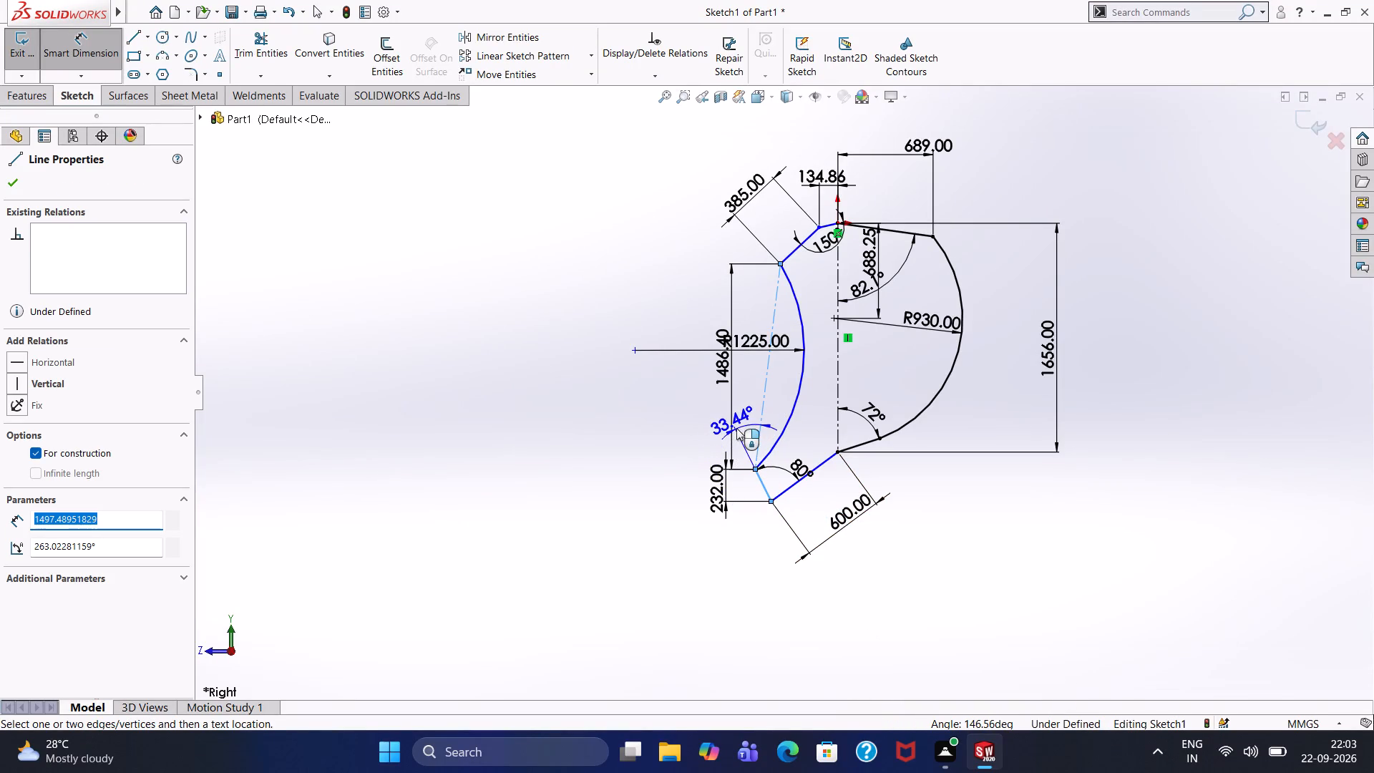
pyautogui.click(734, 432)
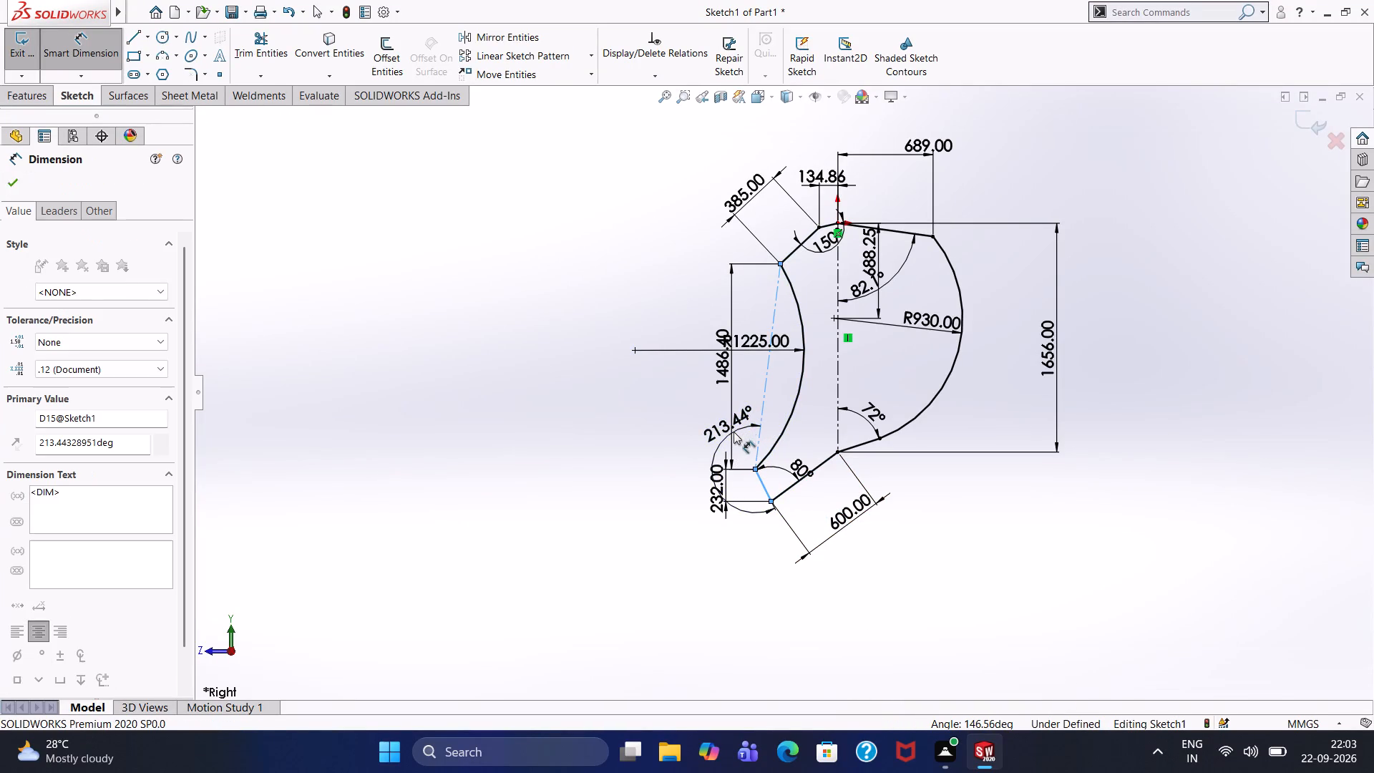
pyautogui.write('192')
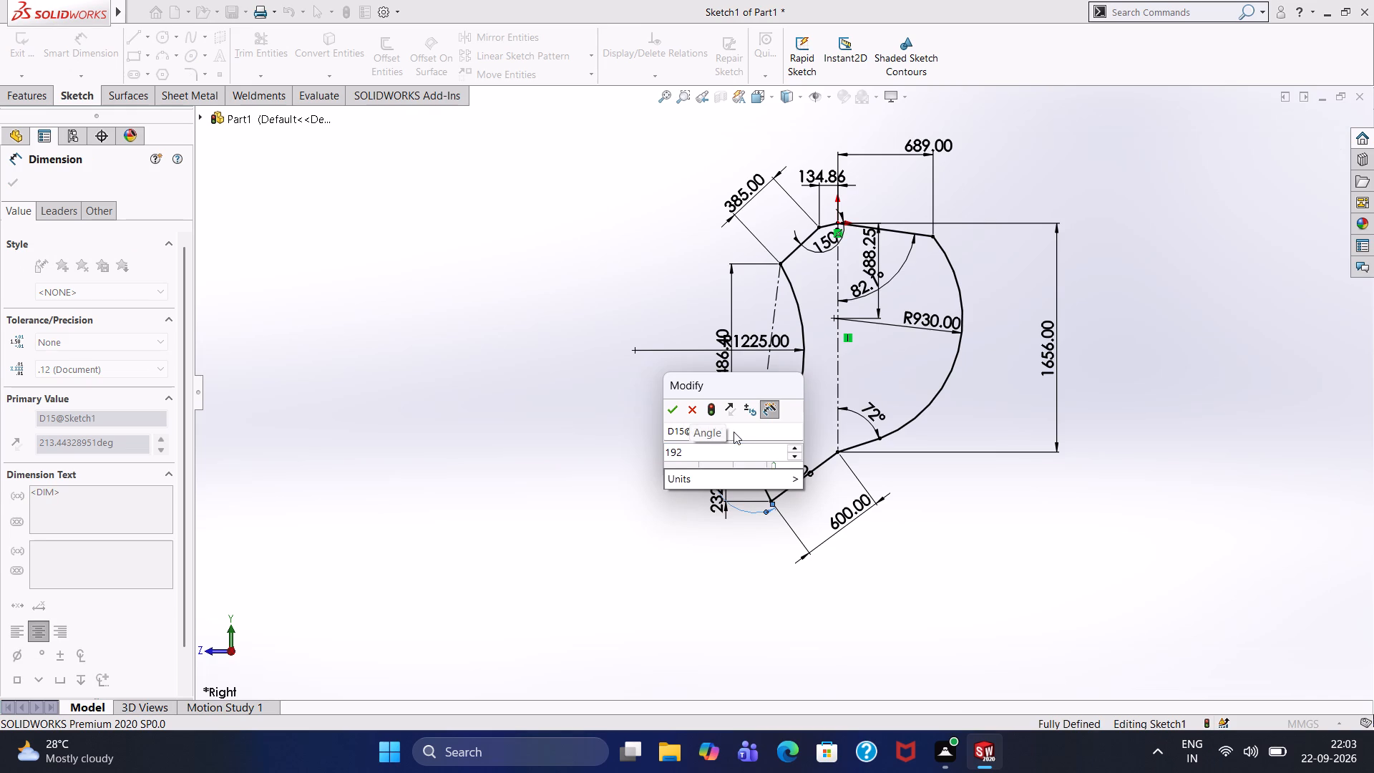
pyautogui.write('.27')
pyautogui.press('Return')
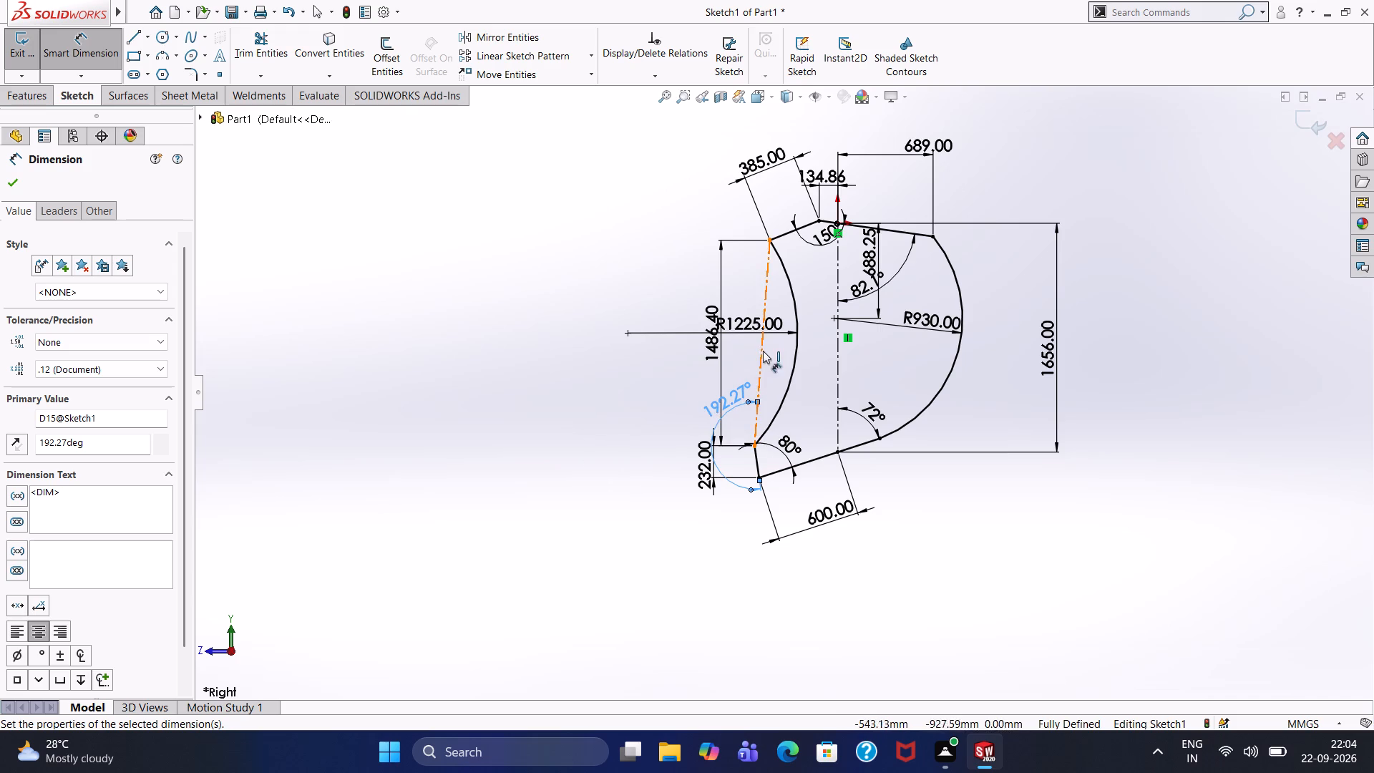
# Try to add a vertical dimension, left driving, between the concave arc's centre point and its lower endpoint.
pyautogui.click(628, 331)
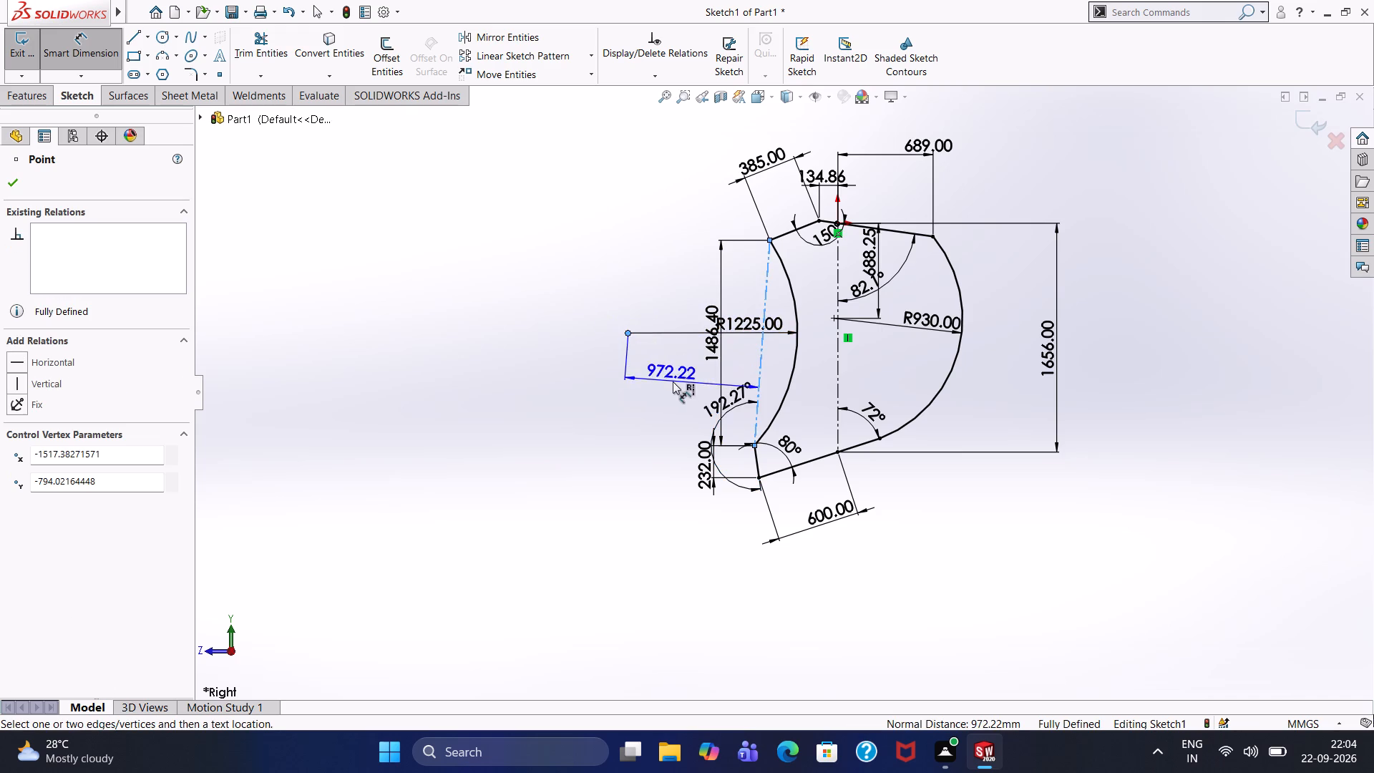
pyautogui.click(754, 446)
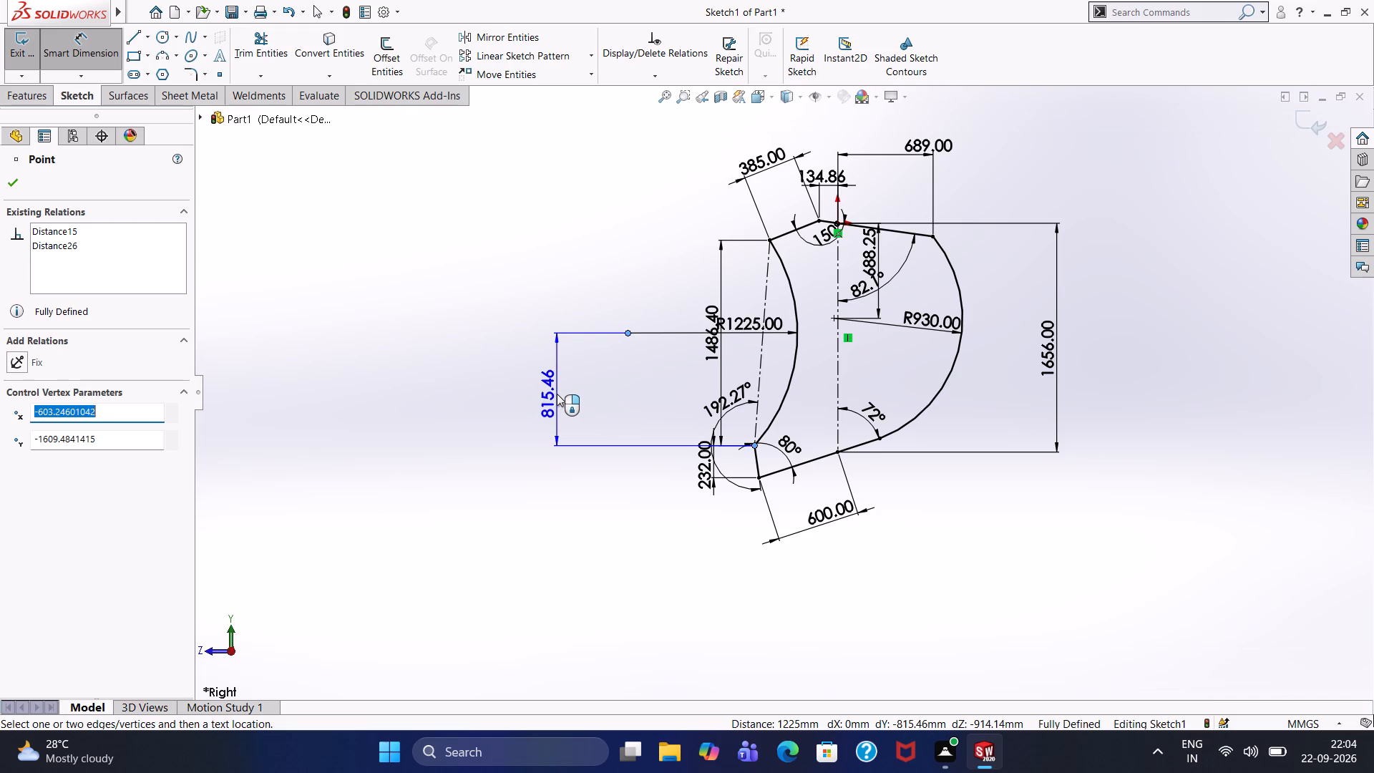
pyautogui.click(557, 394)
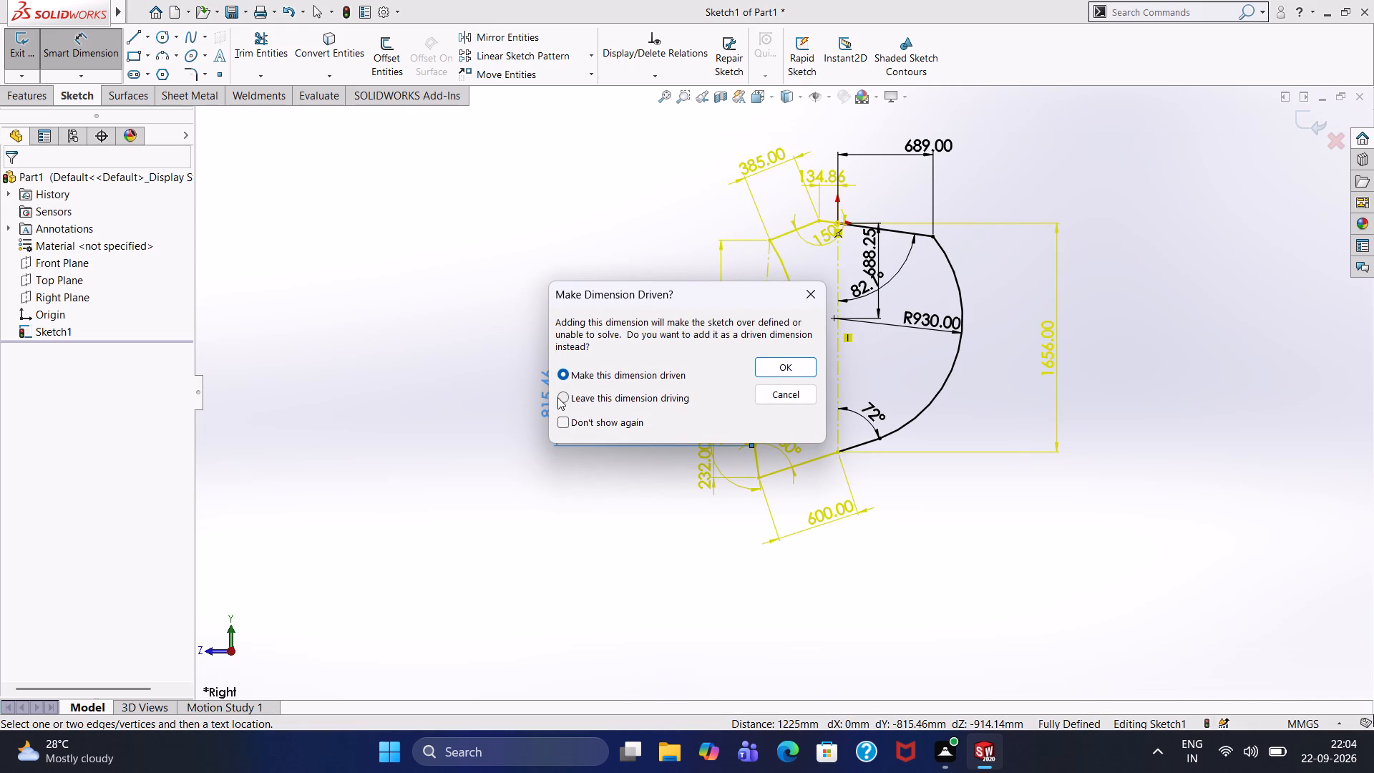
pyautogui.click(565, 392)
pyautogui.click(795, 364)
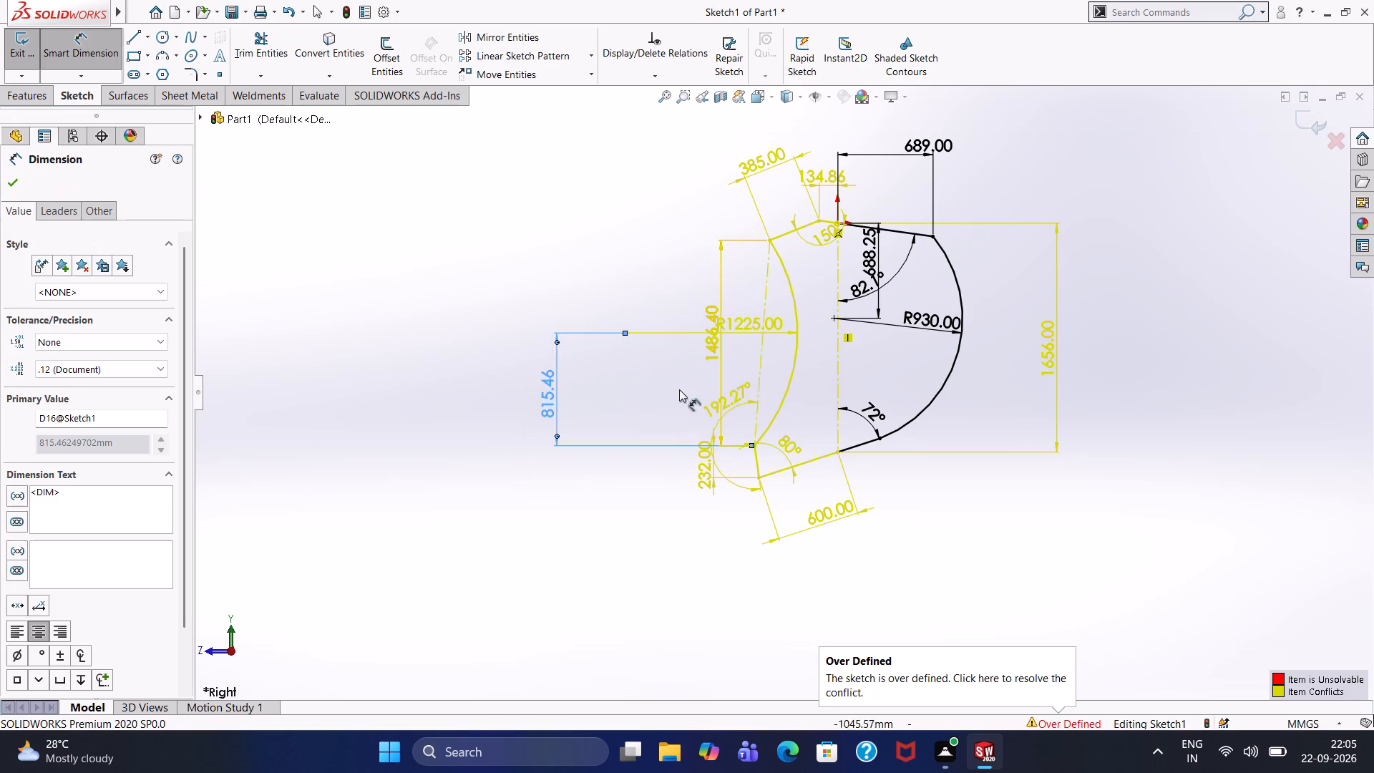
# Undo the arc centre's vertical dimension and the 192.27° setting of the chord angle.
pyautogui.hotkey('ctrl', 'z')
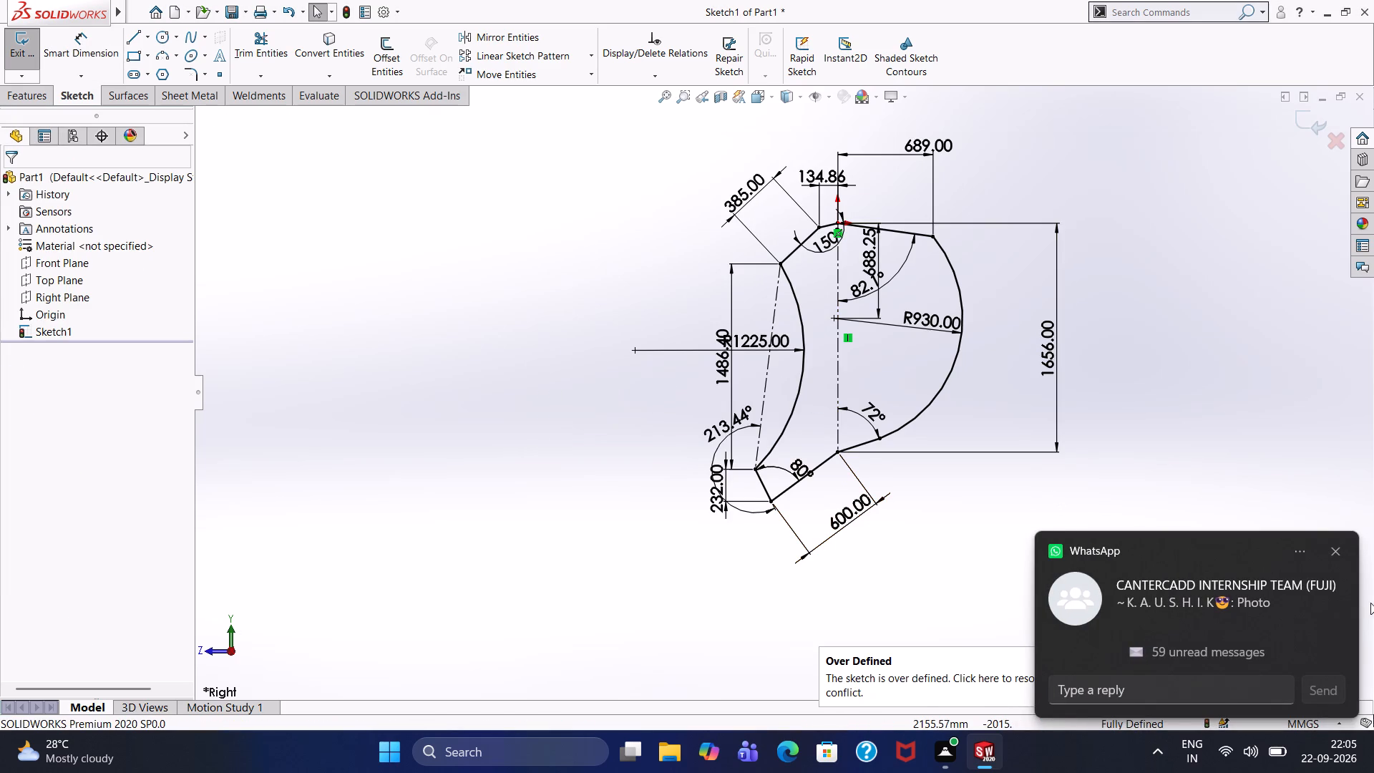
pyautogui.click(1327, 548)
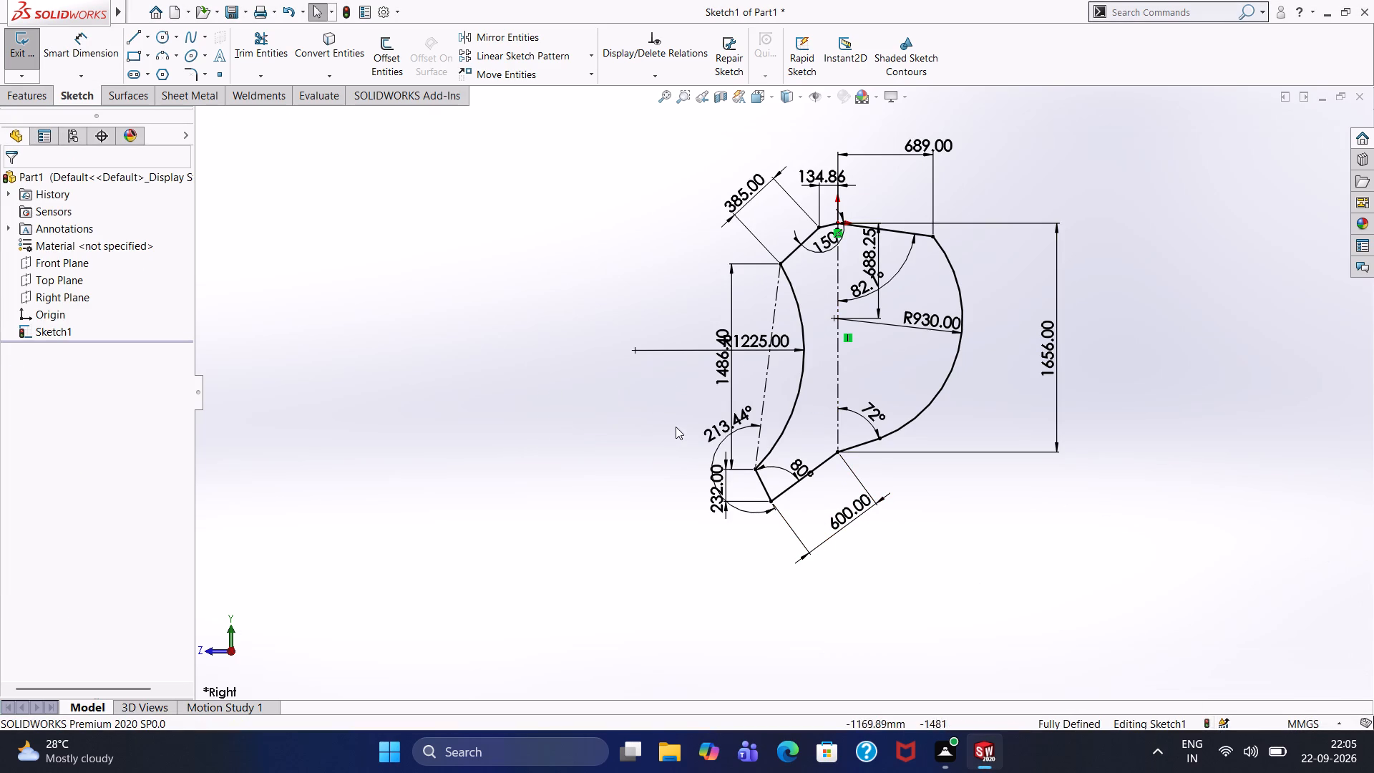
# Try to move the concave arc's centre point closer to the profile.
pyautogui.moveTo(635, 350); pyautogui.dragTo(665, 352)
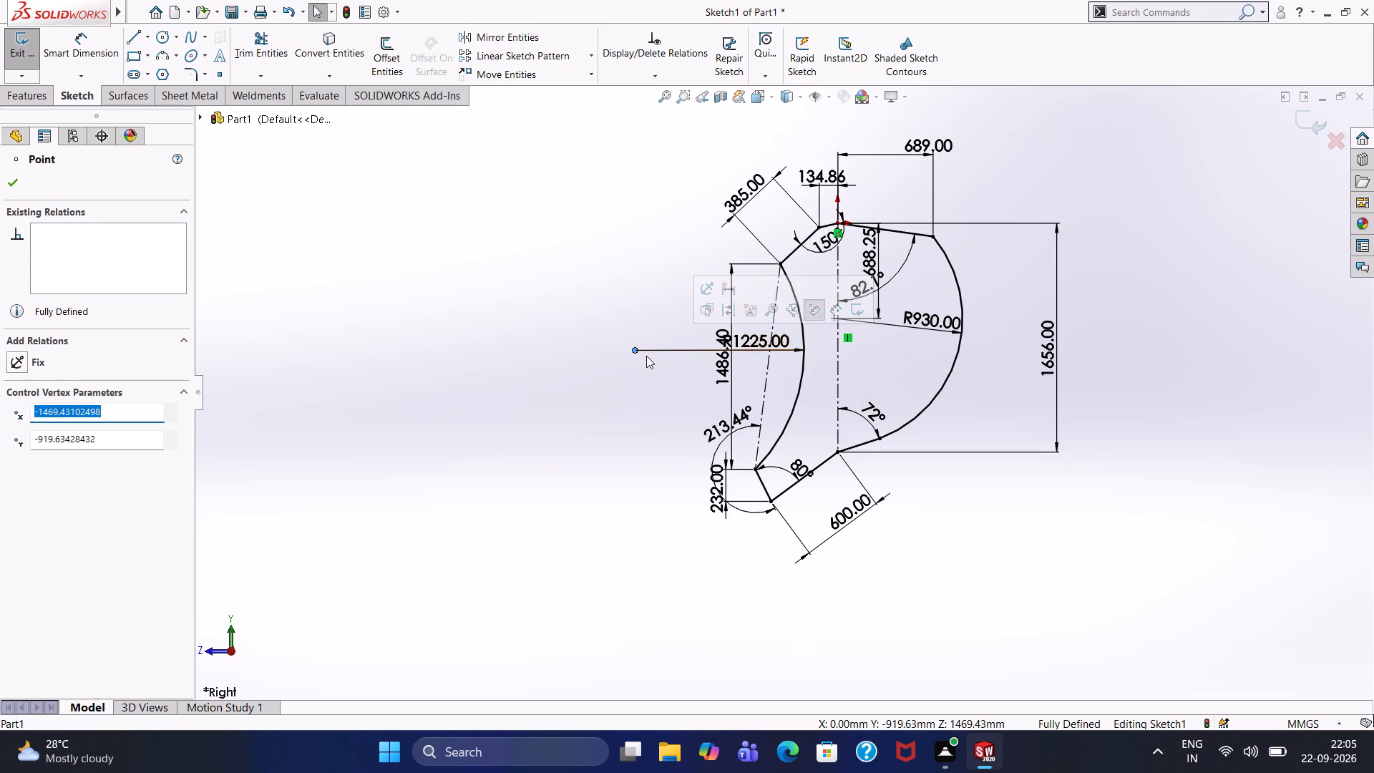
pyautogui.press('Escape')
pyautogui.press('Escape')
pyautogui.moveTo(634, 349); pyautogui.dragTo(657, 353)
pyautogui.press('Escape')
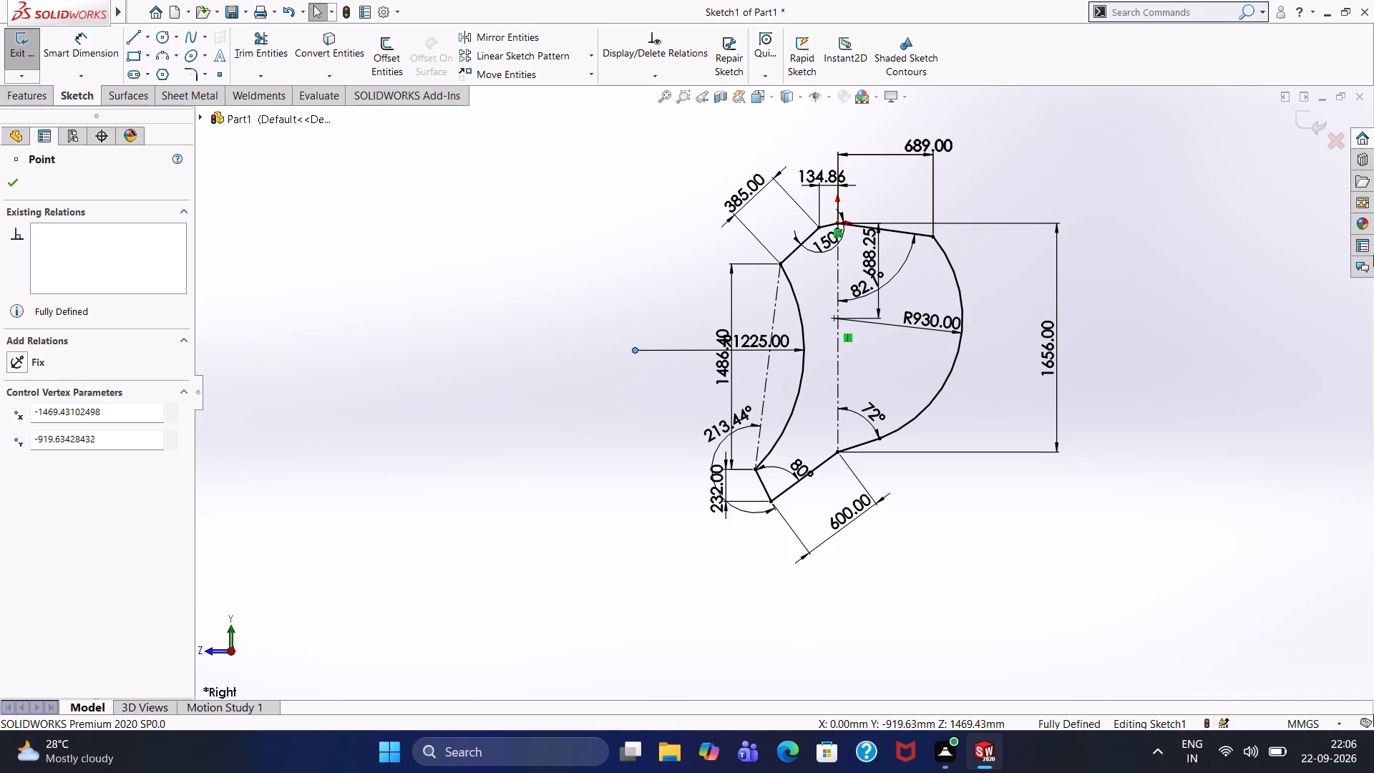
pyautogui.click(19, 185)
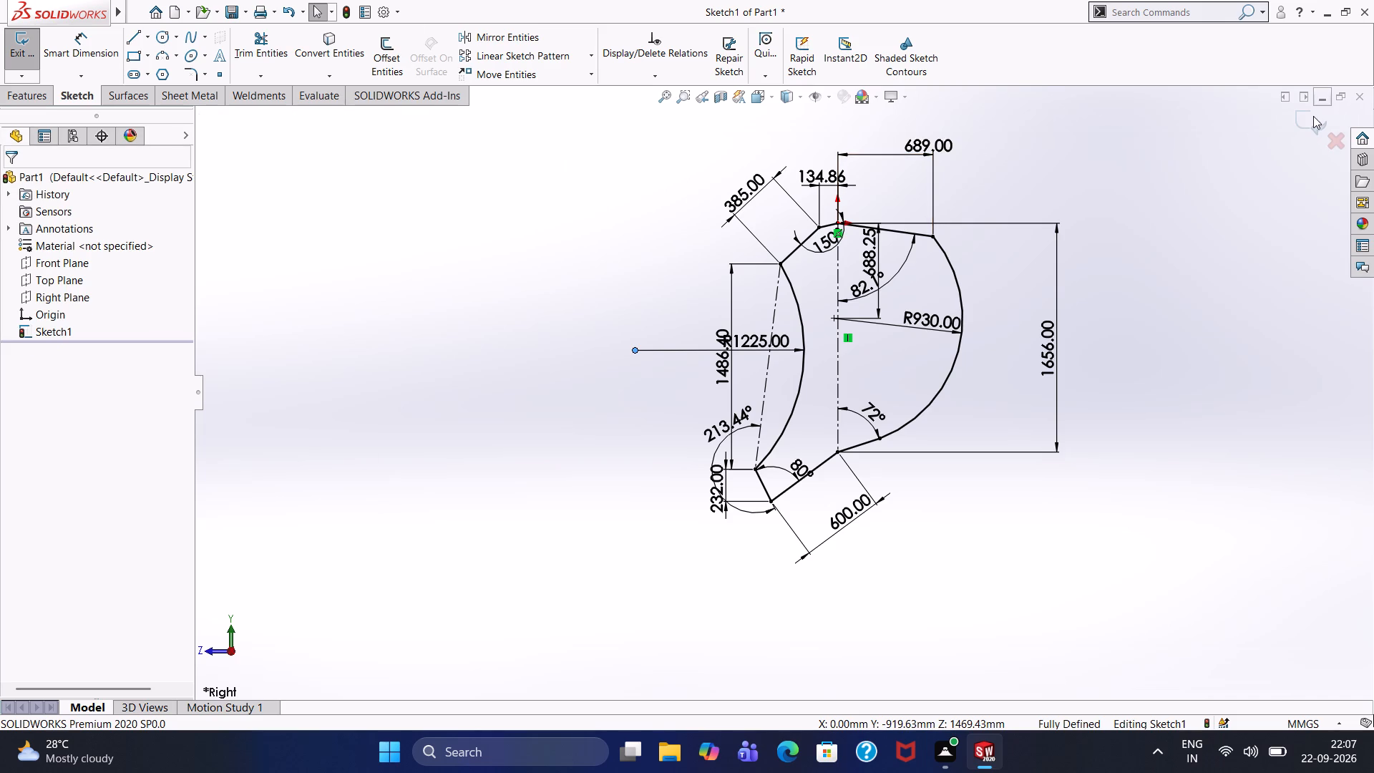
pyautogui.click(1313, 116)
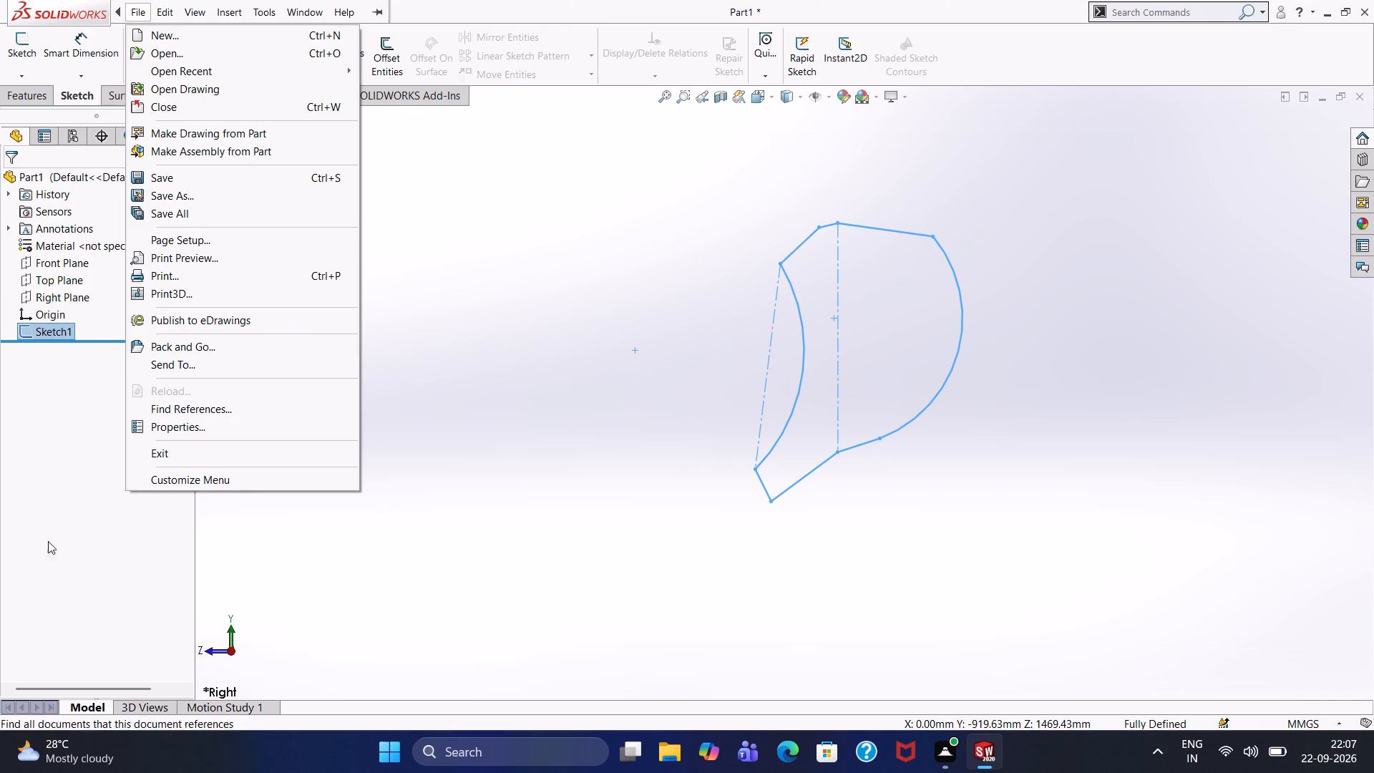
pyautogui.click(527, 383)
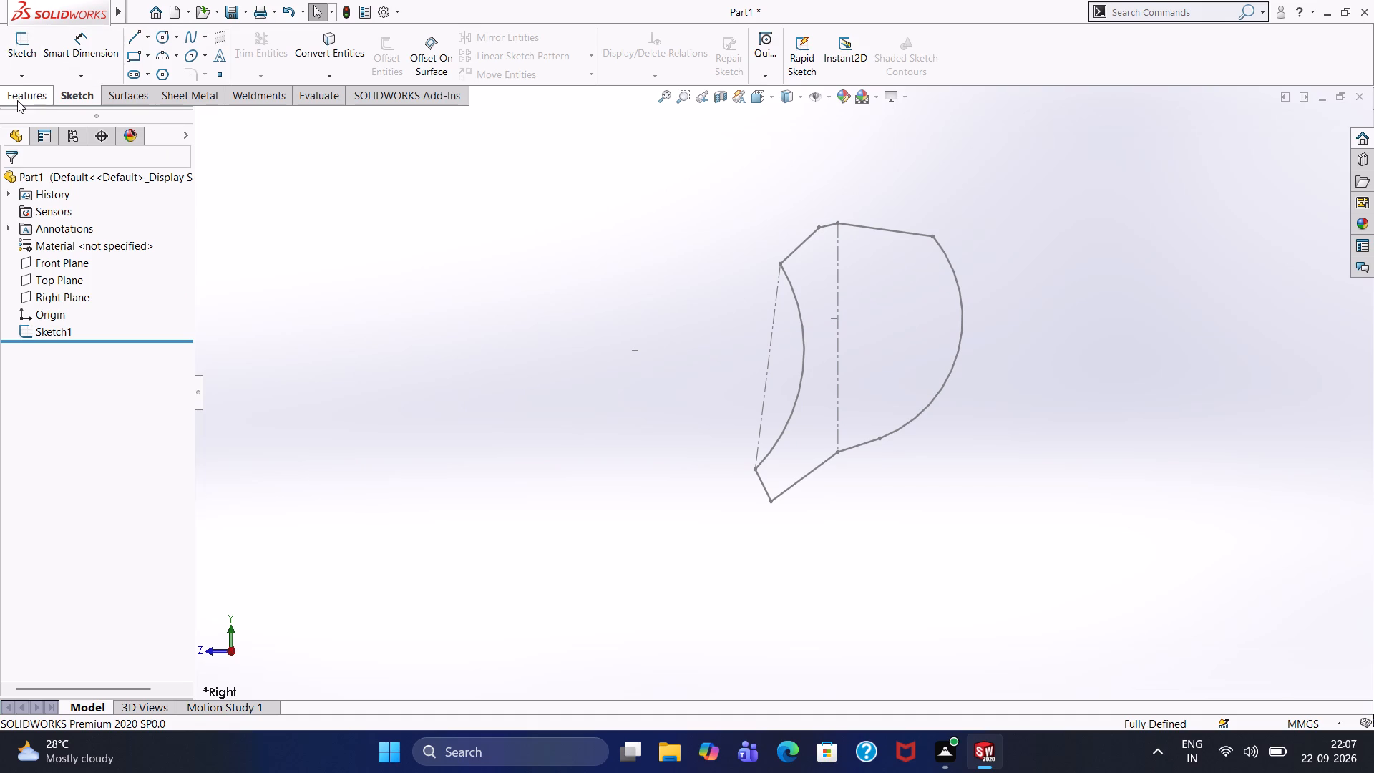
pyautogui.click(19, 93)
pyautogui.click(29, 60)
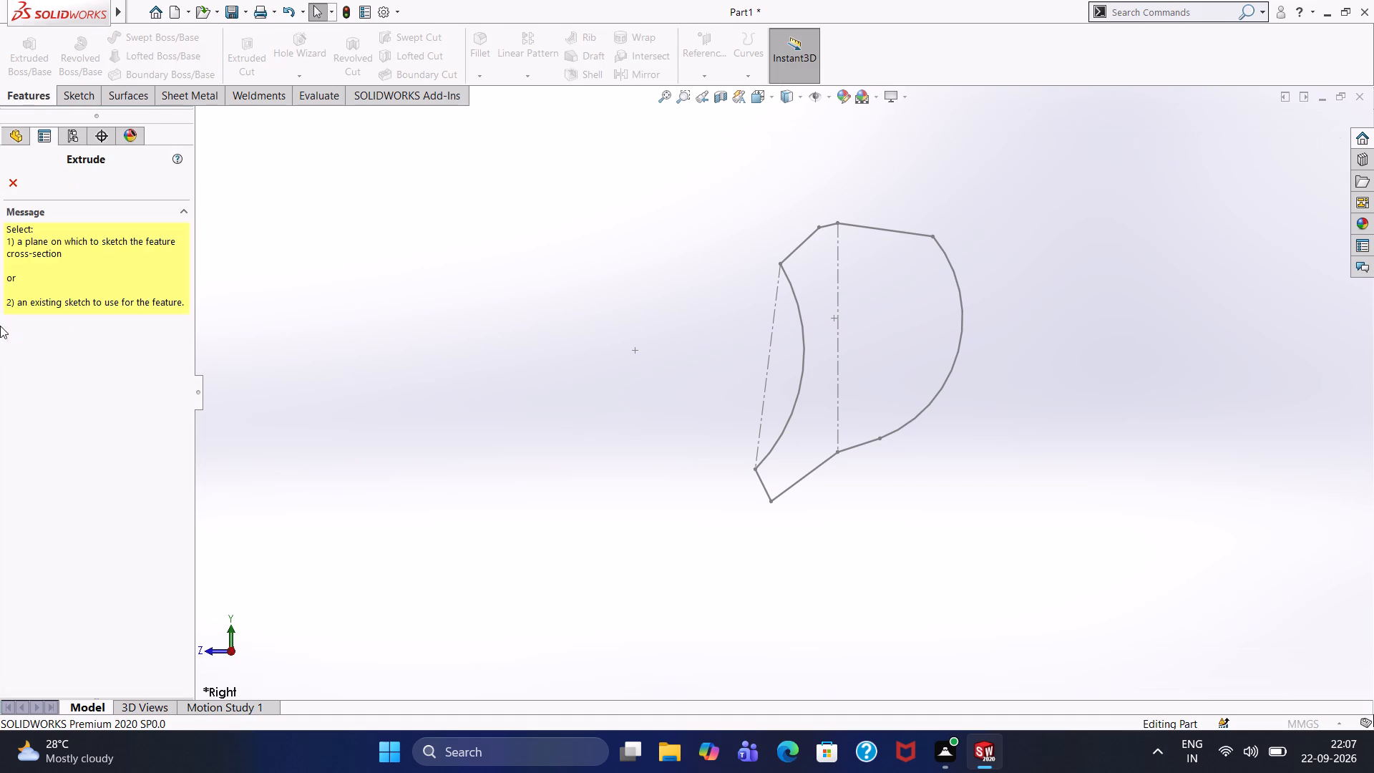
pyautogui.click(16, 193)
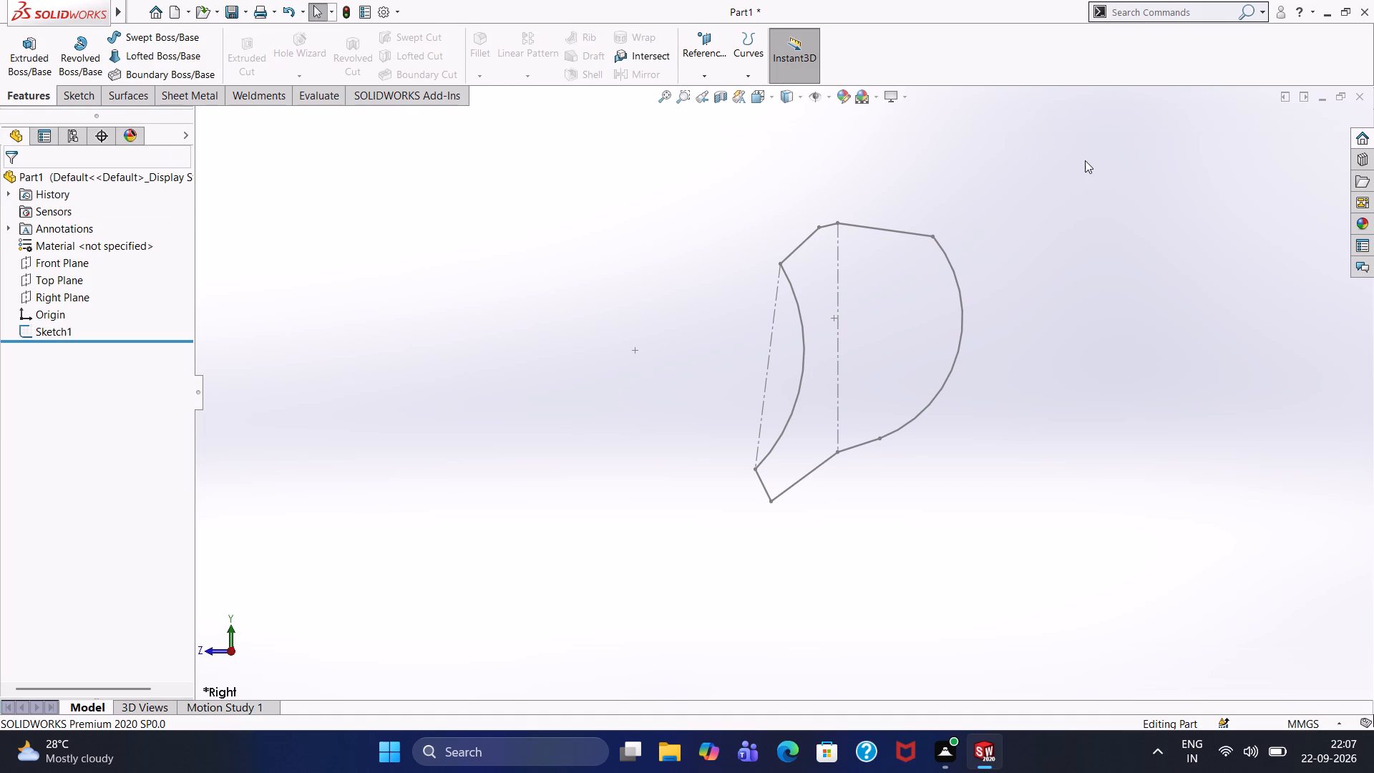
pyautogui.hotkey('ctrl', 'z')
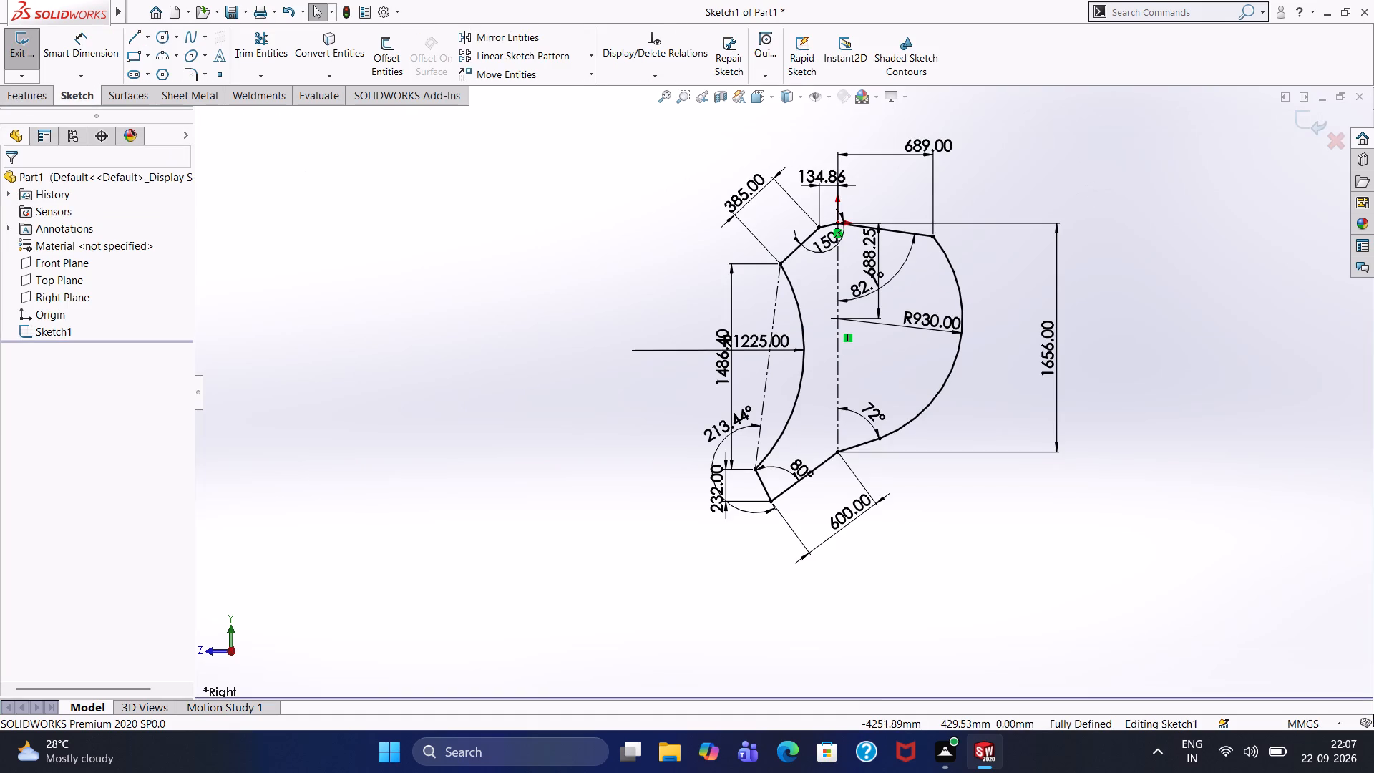
# Extrude the closed profile sketch as a blind boss with a depth of 2173 mm.
pyautogui.click(27, 97)
pyautogui.click(40, 64)
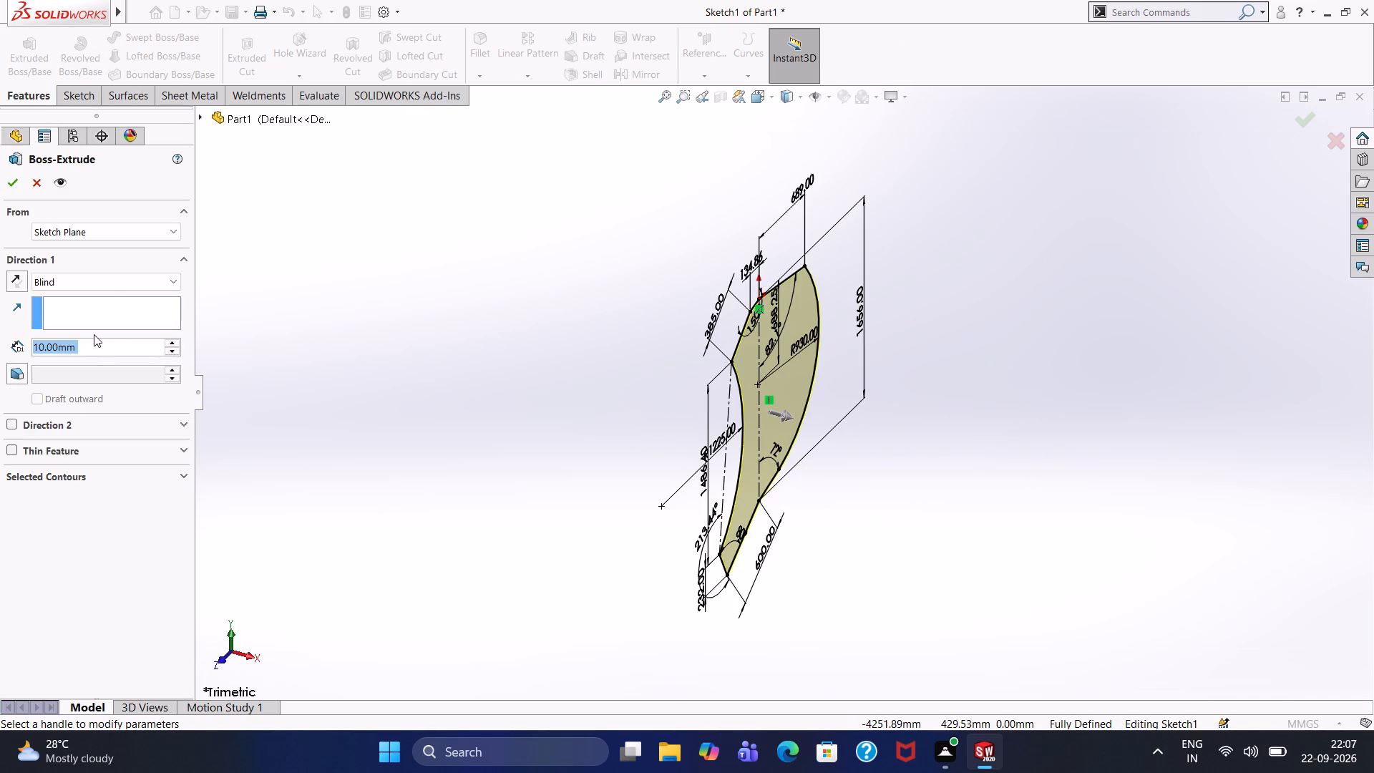
pyautogui.moveTo(96, 343); pyautogui.dragTo(35, 351)
pyautogui.press('2')
pyautogui.write('173')
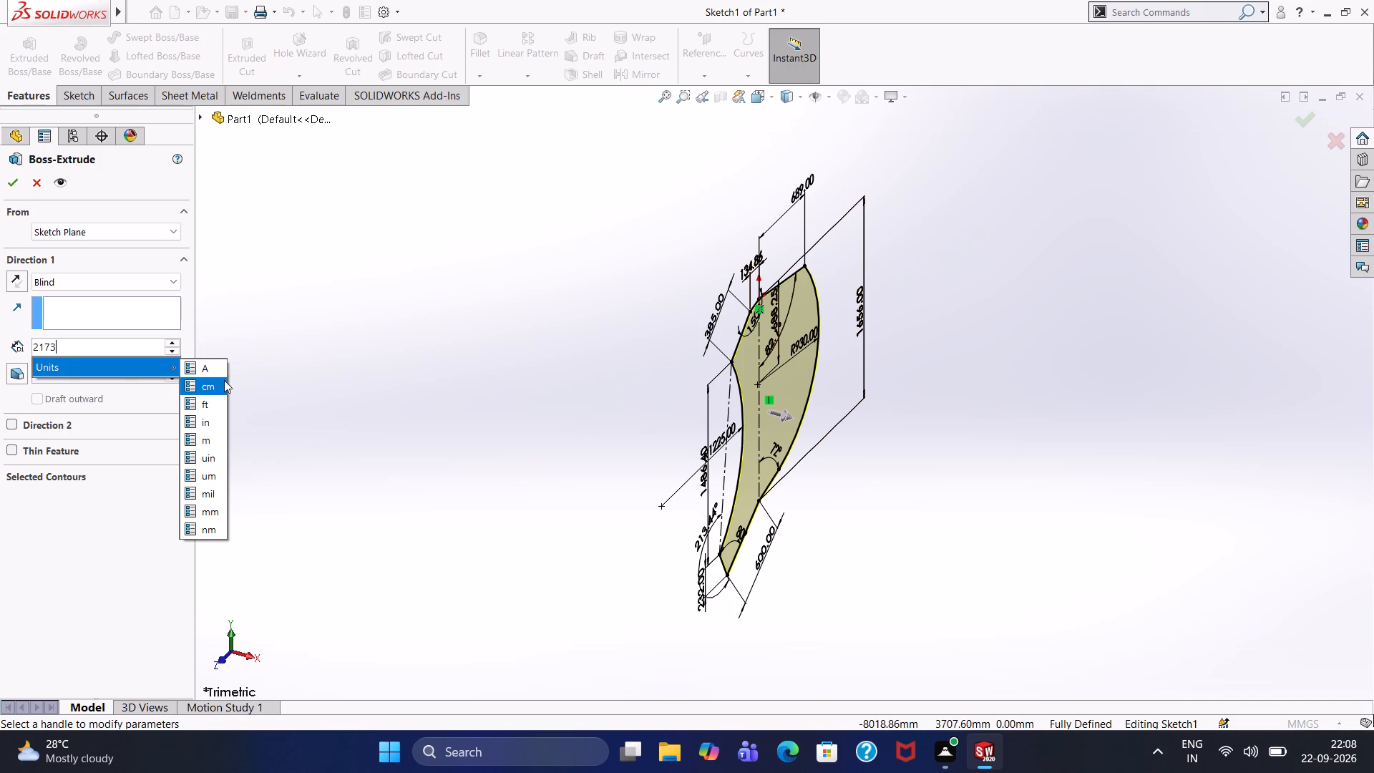
pyautogui.click(214, 511)
pyautogui.click(15, 187)
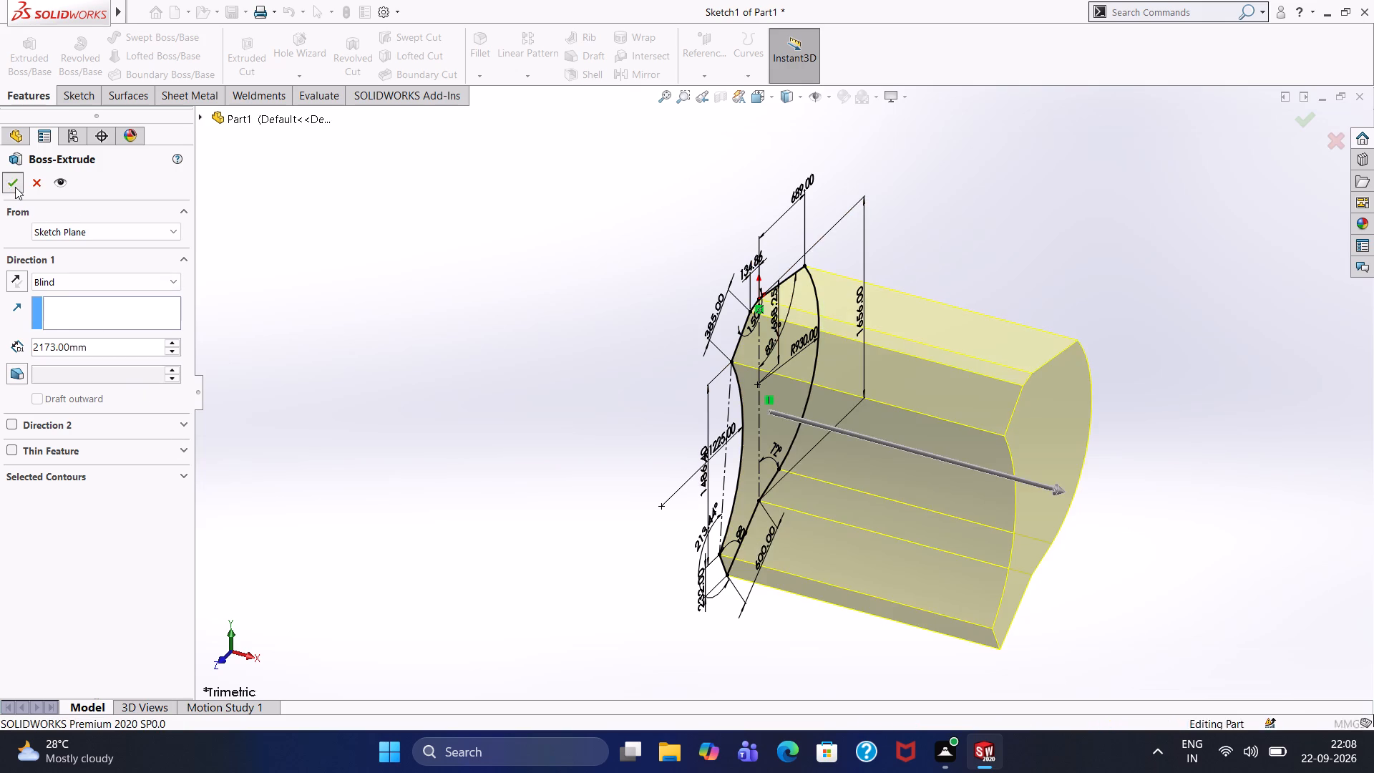
pyautogui.click(638, 264)
# Shell the body with 60 mm thick walls, removing the concave face and the narrow flat face beneath it.
pyautogui.moveTo(706, 263); pyautogui.dragTo(712, 252, button='middle')
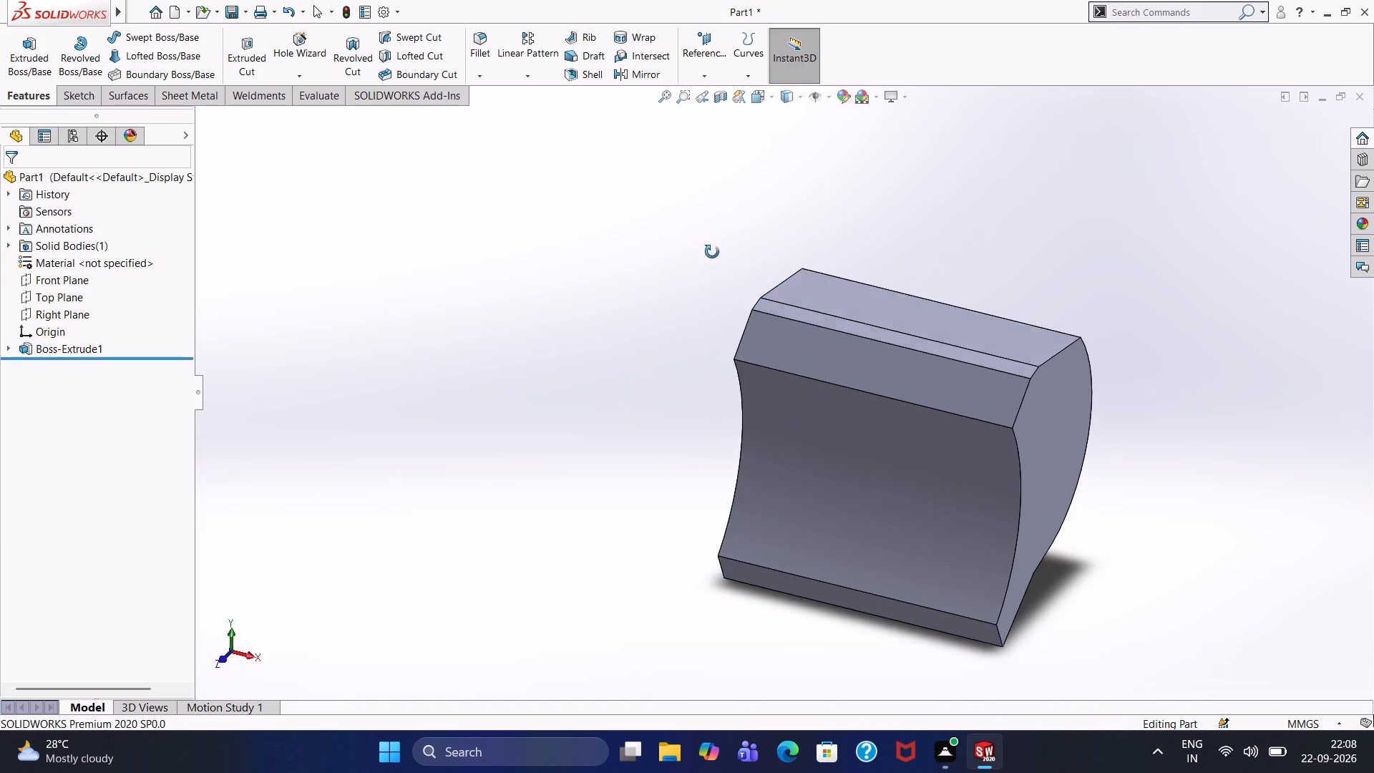
pyautogui.moveTo(712, 252); pyautogui.dragTo(639, 190, button='middle')
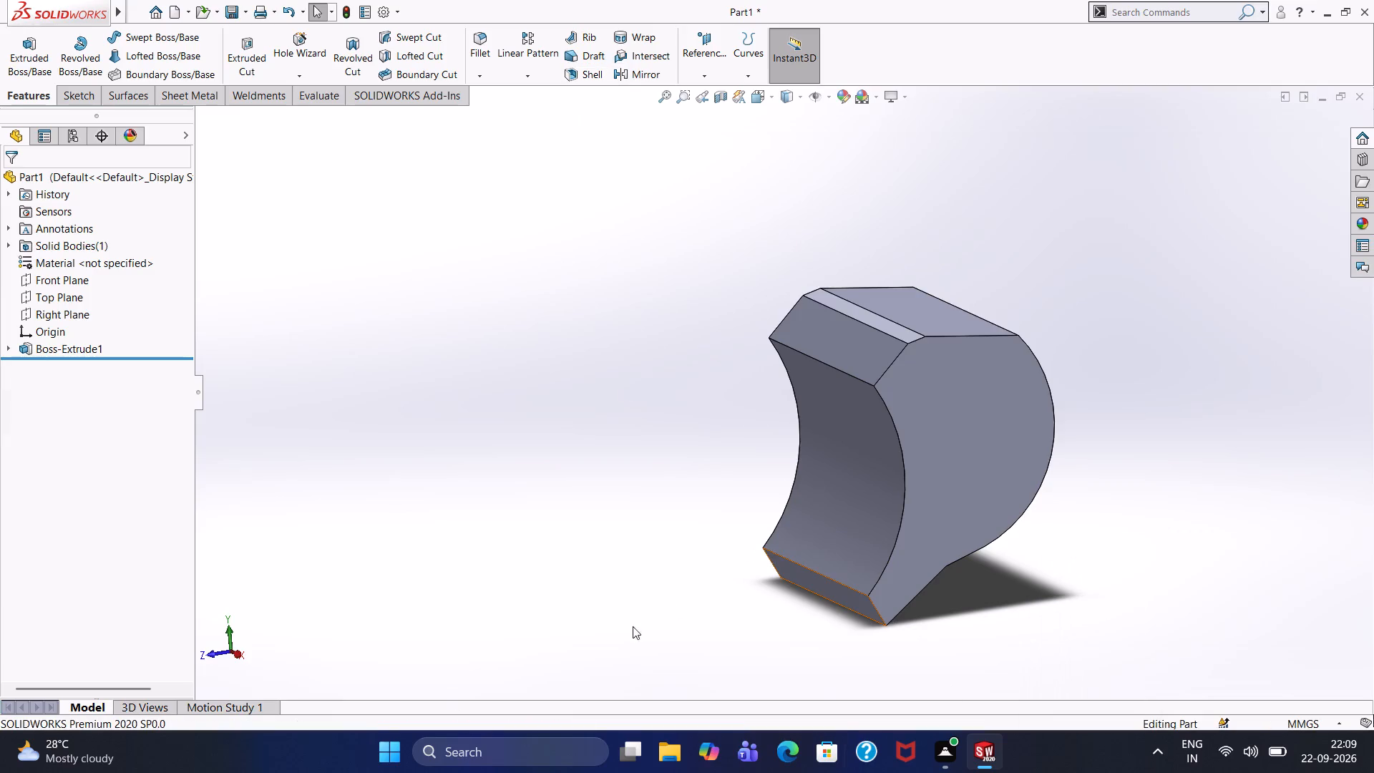
pyautogui.moveTo(680, 369); pyautogui.dragTo(716, 369, button='middle')
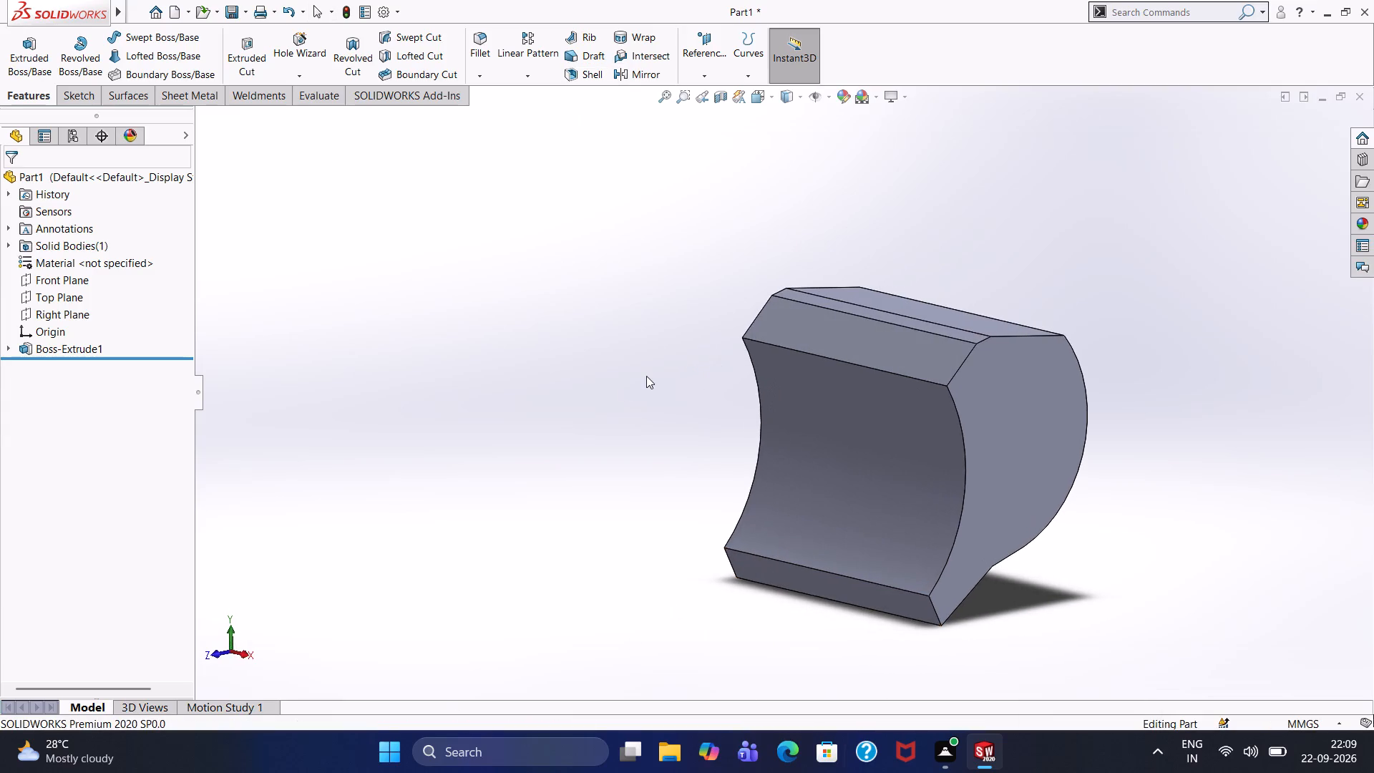
pyautogui.moveTo(646, 376); pyautogui.dragTo(659, 376, button='middle')
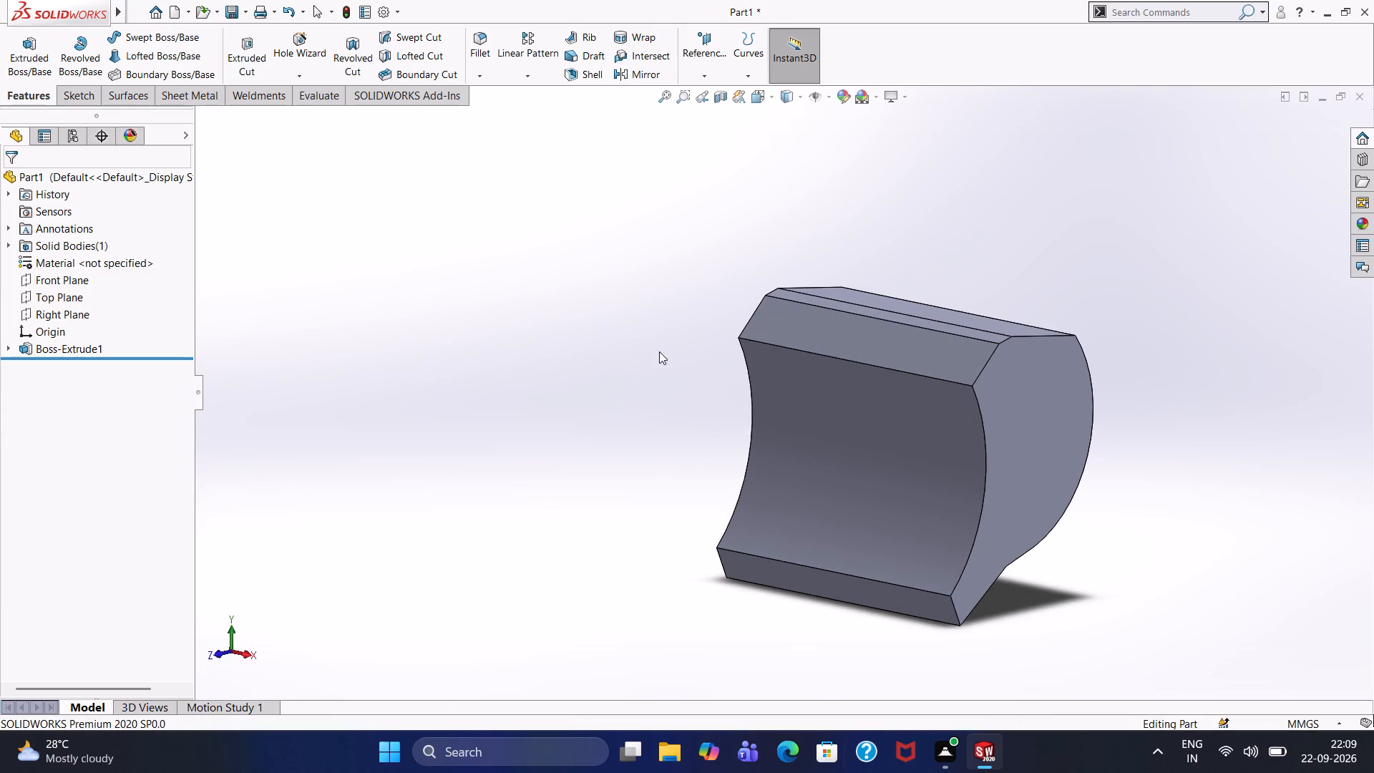
pyautogui.moveTo(658, 351); pyautogui.dragTo(679, 341, button='middle')
pyautogui.moveTo(669, 346); pyautogui.dragTo(686, 331, button='middle')
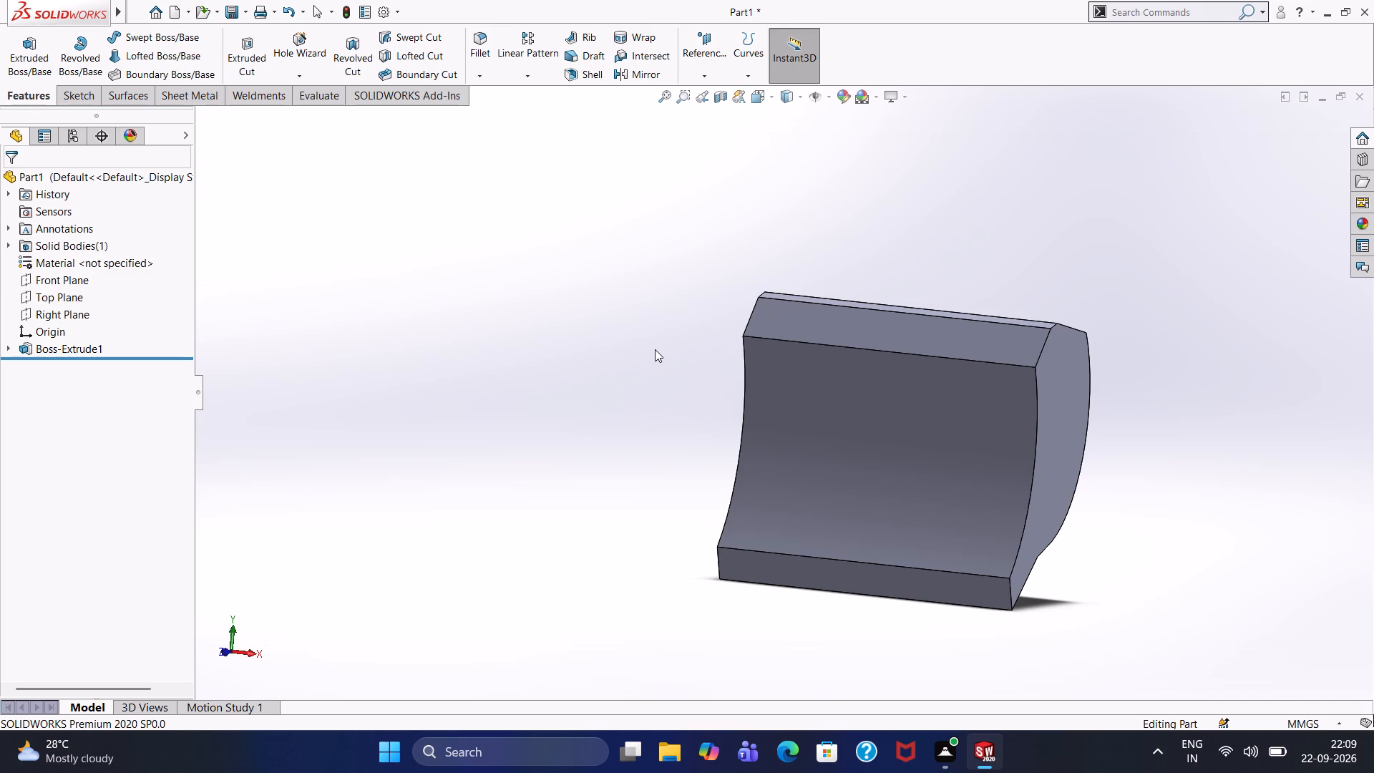
pyautogui.click(585, 72)
pyautogui.click(925, 423)
pyautogui.click(902, 584)
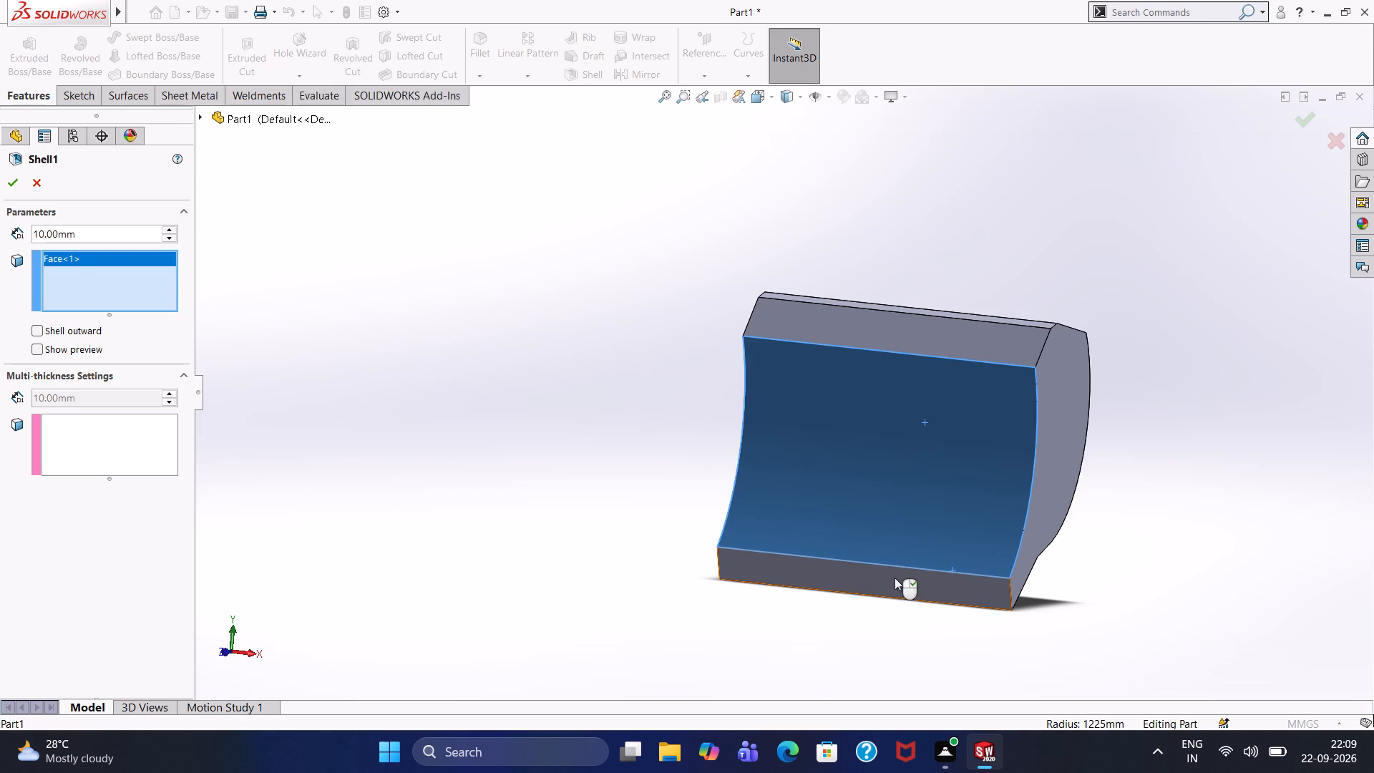
pyautogui.click(169, 231)
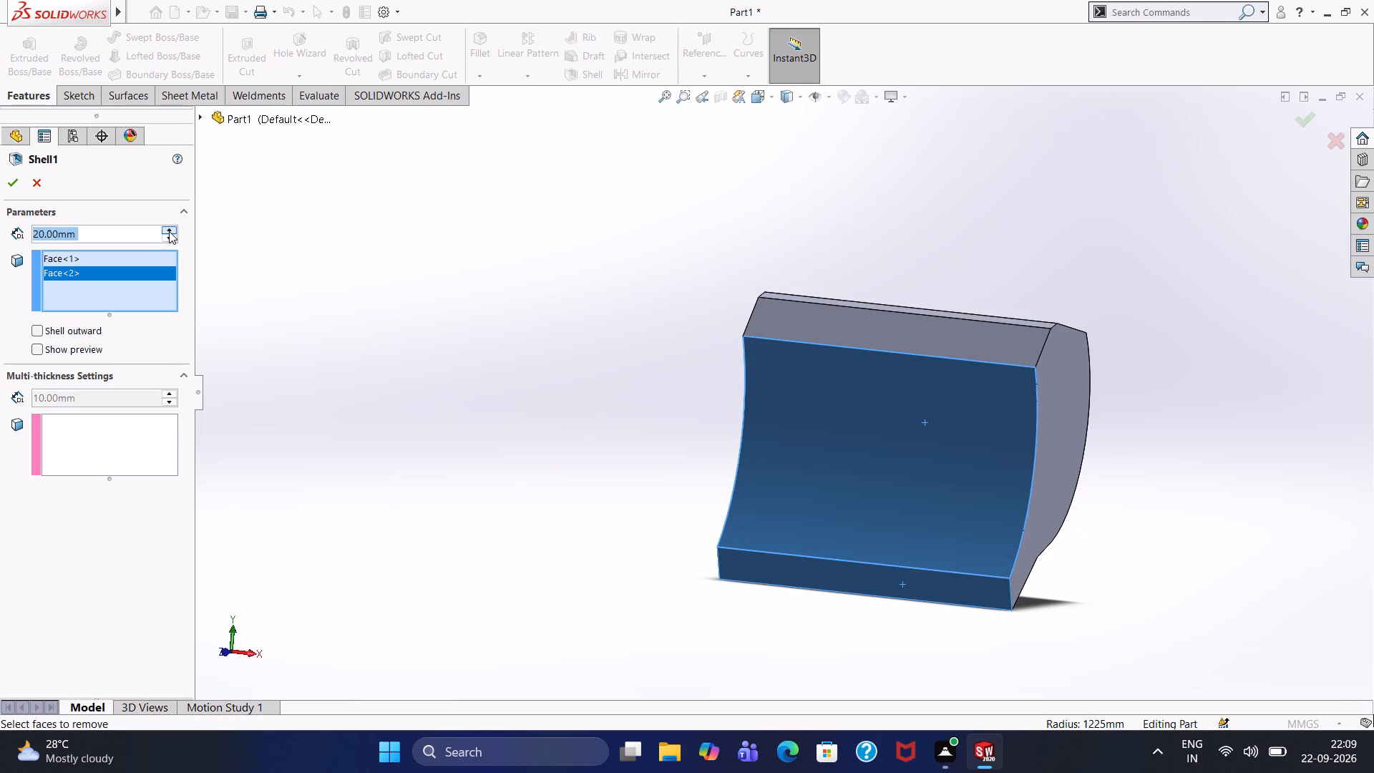
pyautogui.tripleClick(171, 231)
pyautogui.click(171, 231)
pyautogui.click(40, 353)
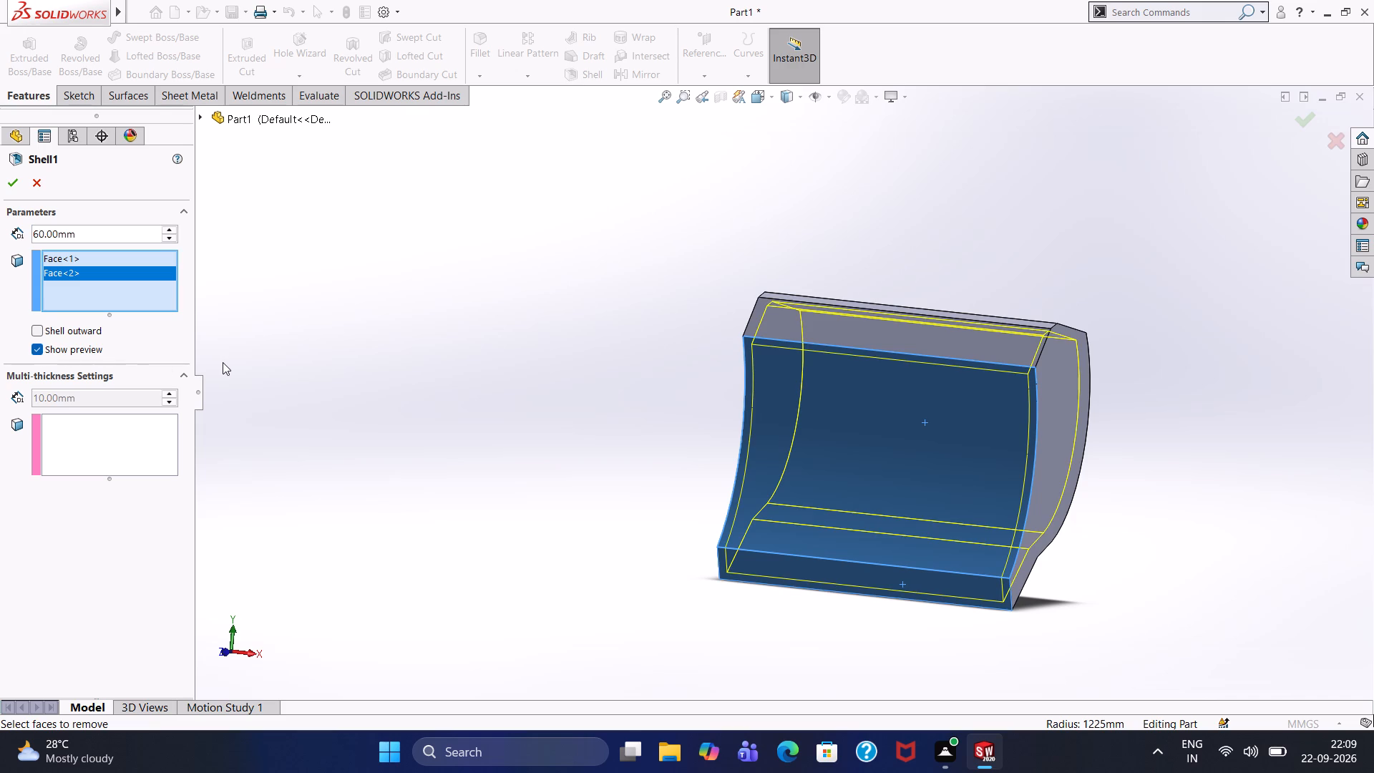
pyautogui.click(11, 190)
pyautogui.moveTo(623, 334); pyautogui.dragTo(702, 357, button='middle')
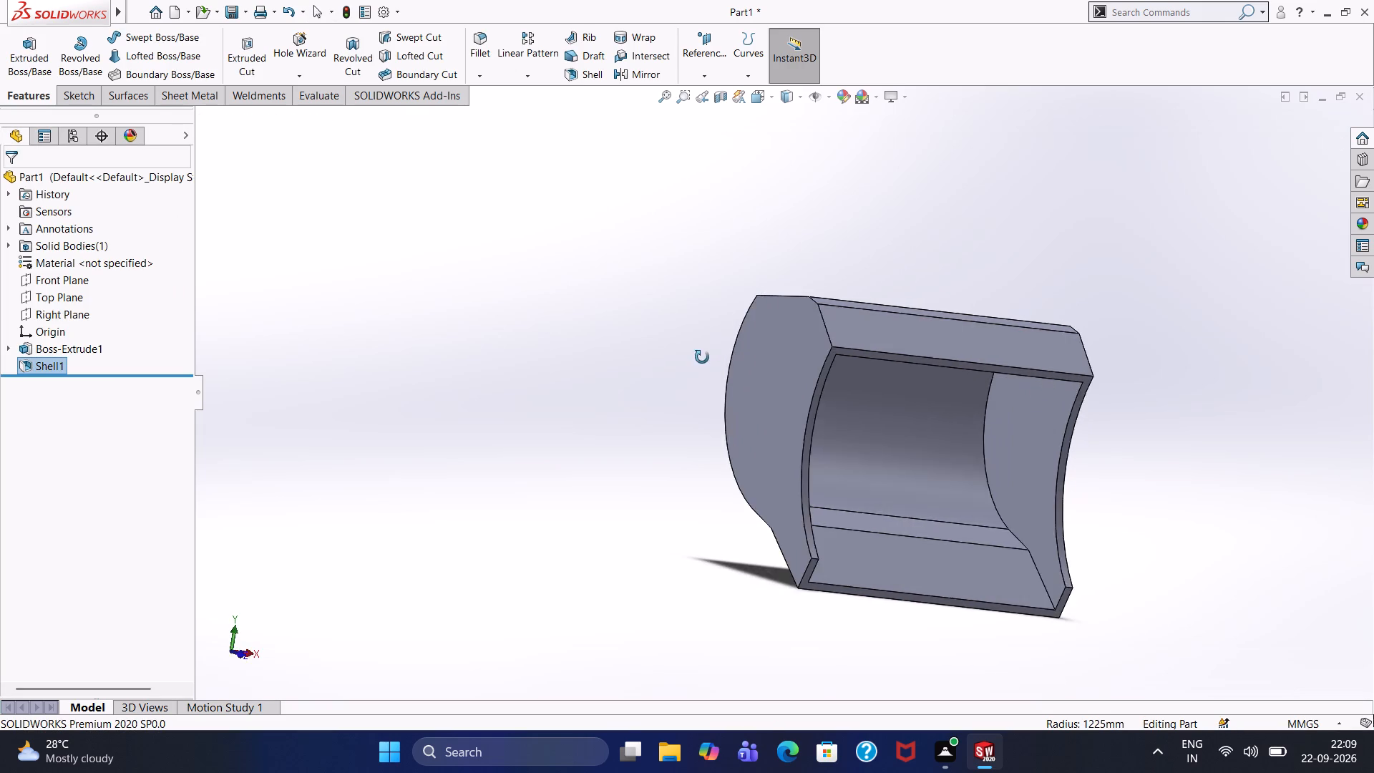
# Inspect the shelled body from several angles, viewing both profile-shaped end faces straight on.
pyautogui.moveTo(702, 357); pyautogui.dragTo(598, 346, button='middle')
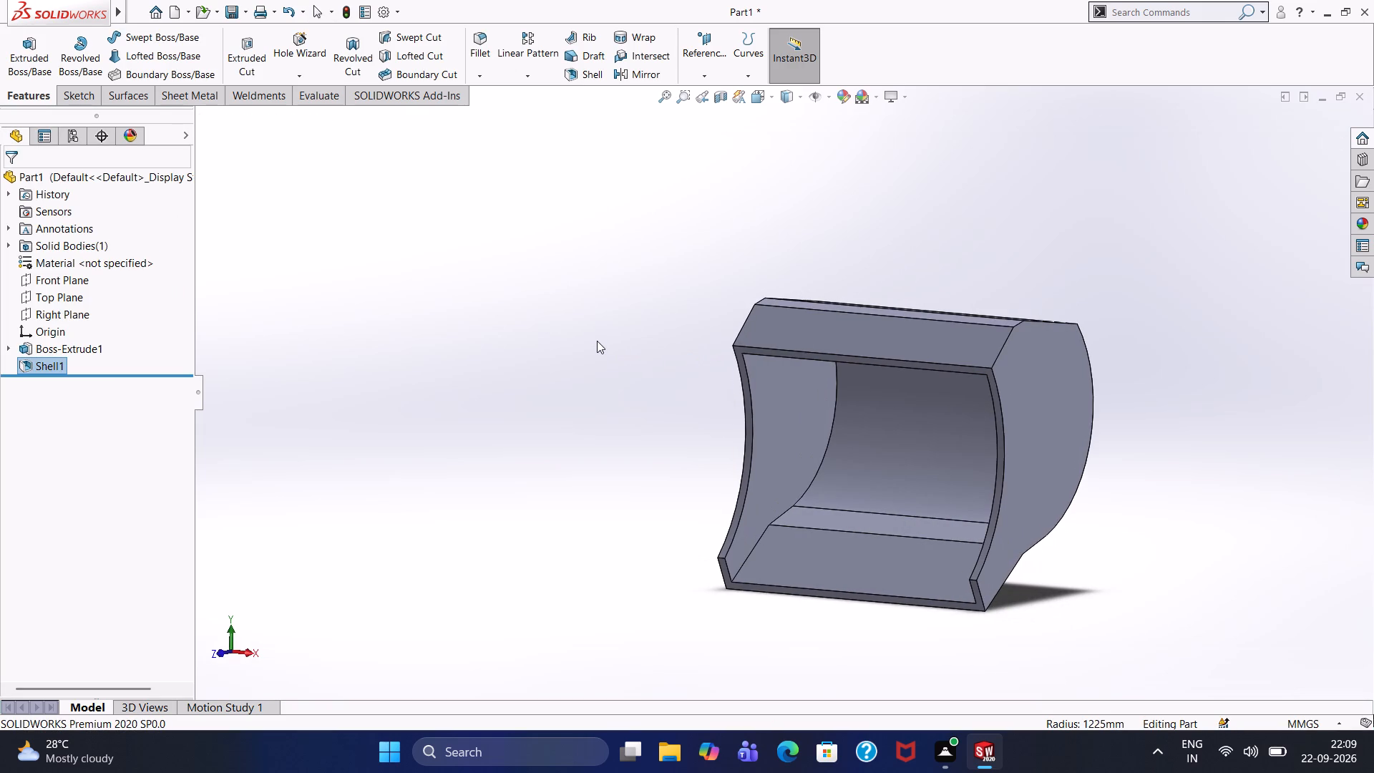
pyautogui.moveTo(663, 363); pyautogui.dragTo(701, 374, button='middle')
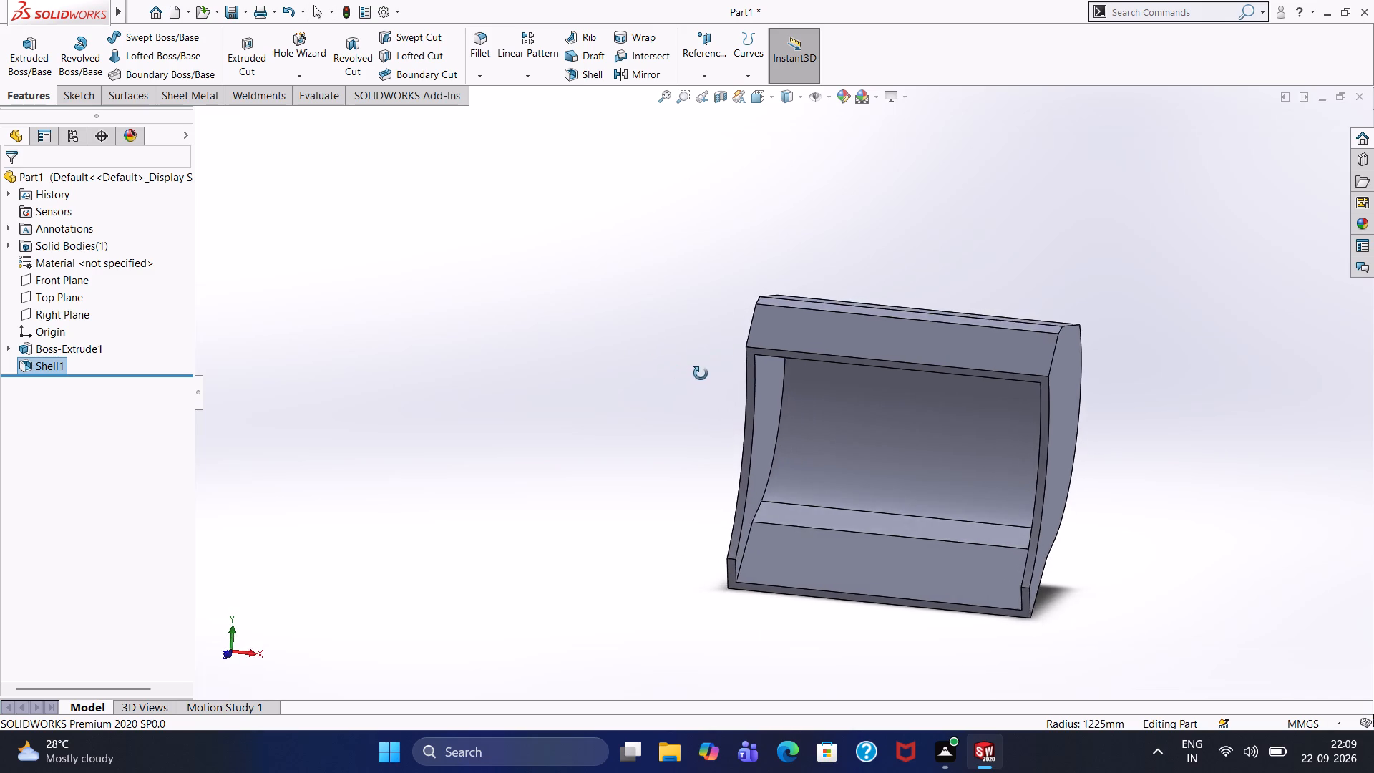
pyautogui.moveTo(701, 374); pyautogui.dragTo(716, 317, button='middle')
pyautogui.moveTo(717, 318); pyautogui.dragTo(725, 337, button='middle')
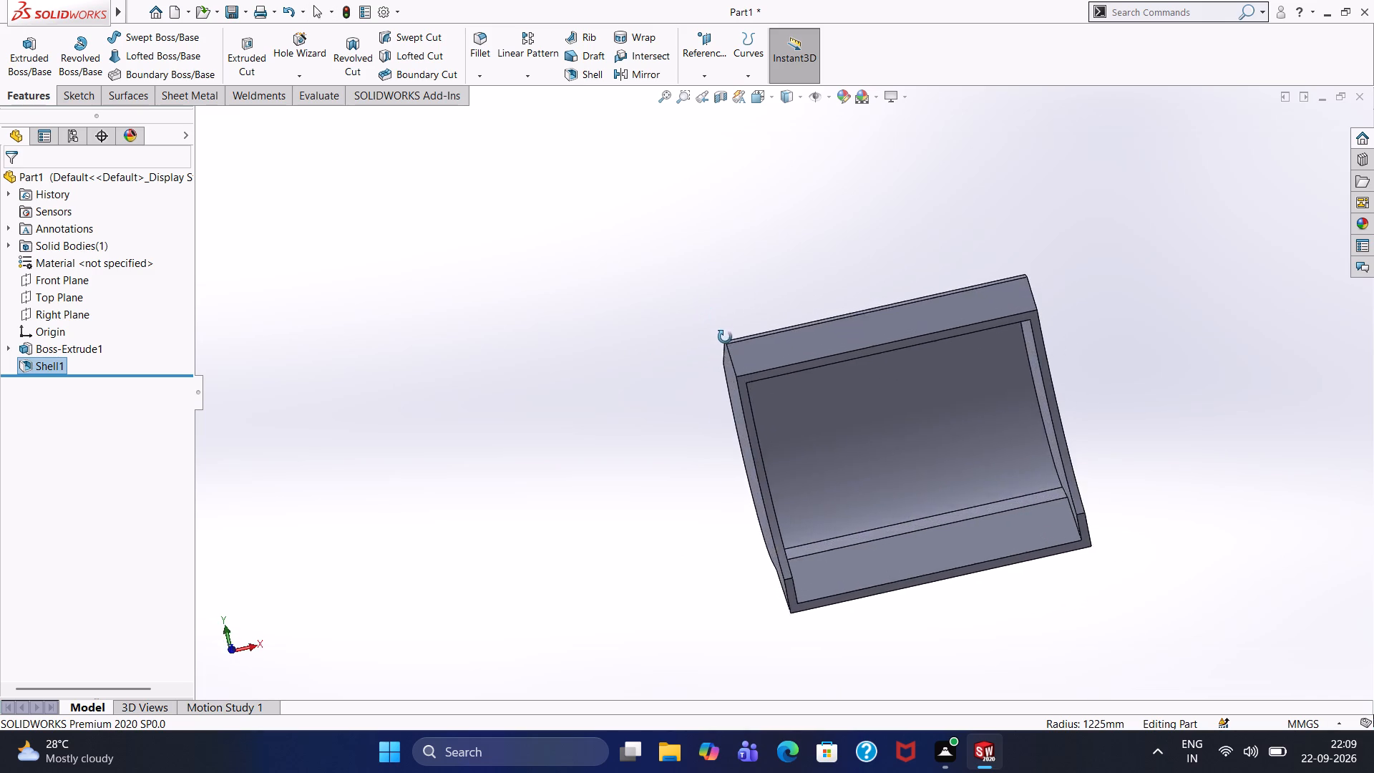
pyautogui.moveTo(725, 337); pyautogui.dragTo(730, 449, button='middle')
pyautogui.moveTo(706, 407); pyautogui.dragTo(687, 383, button='middle')
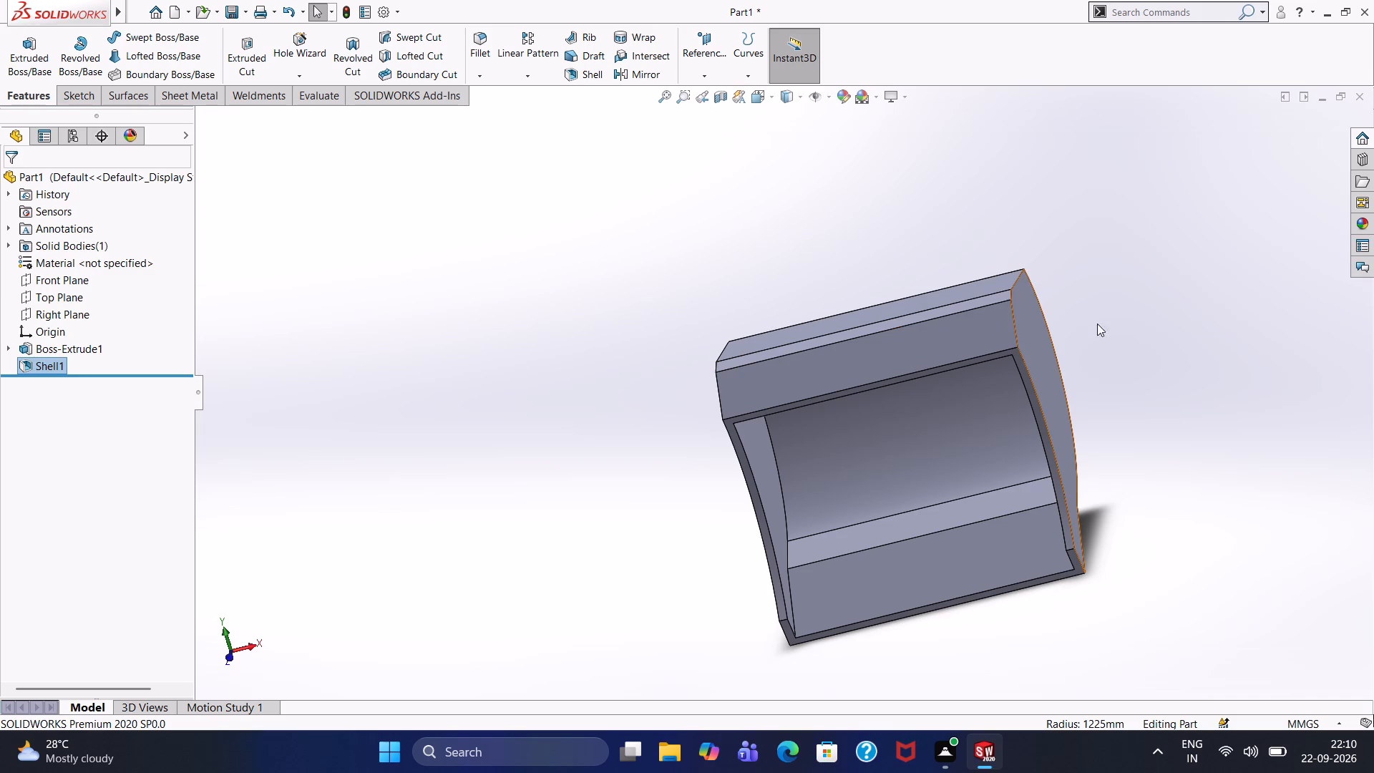
pyautogui.moveTo(1142, 321); pyautogui.dragTo(1061, 352, button='middle')
pyautogui.click(968, 358)
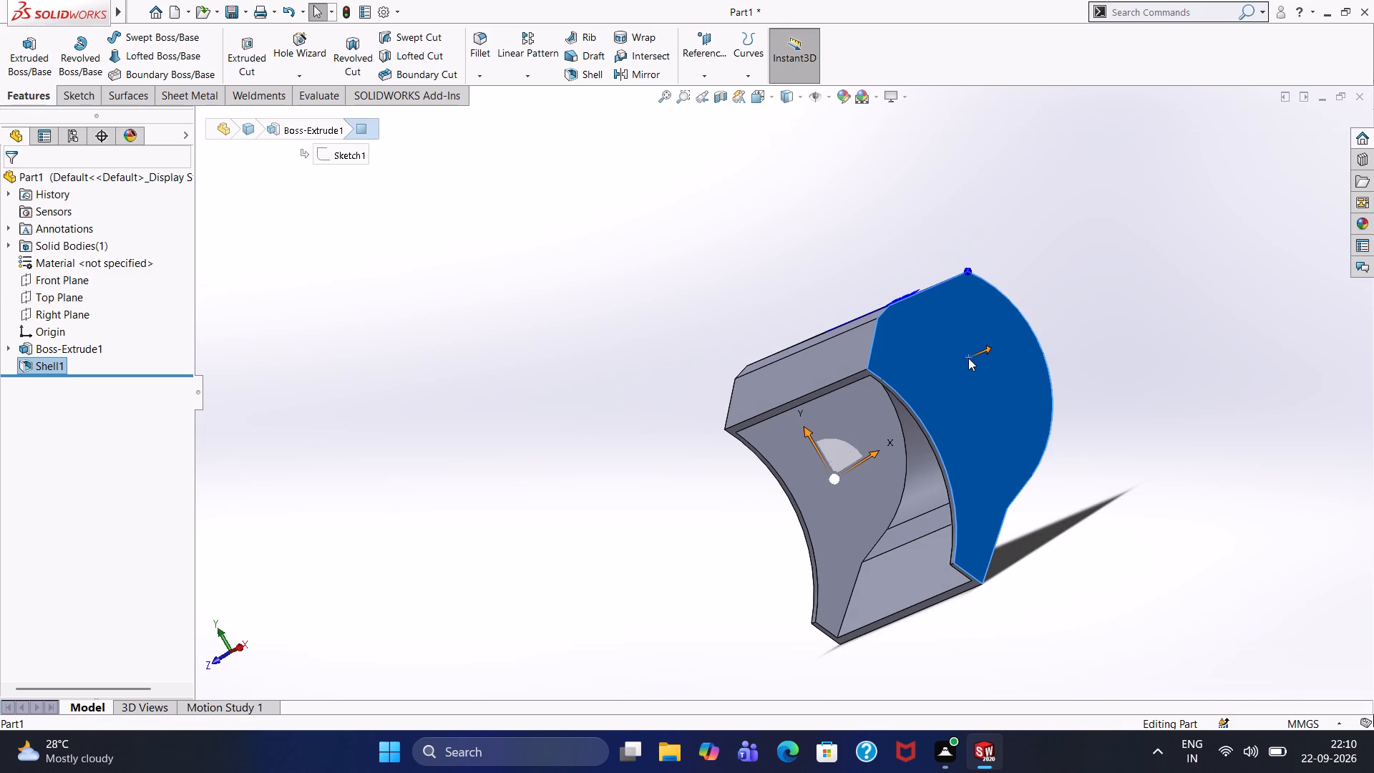
pyautogui.hotkey('ctrl', '8')
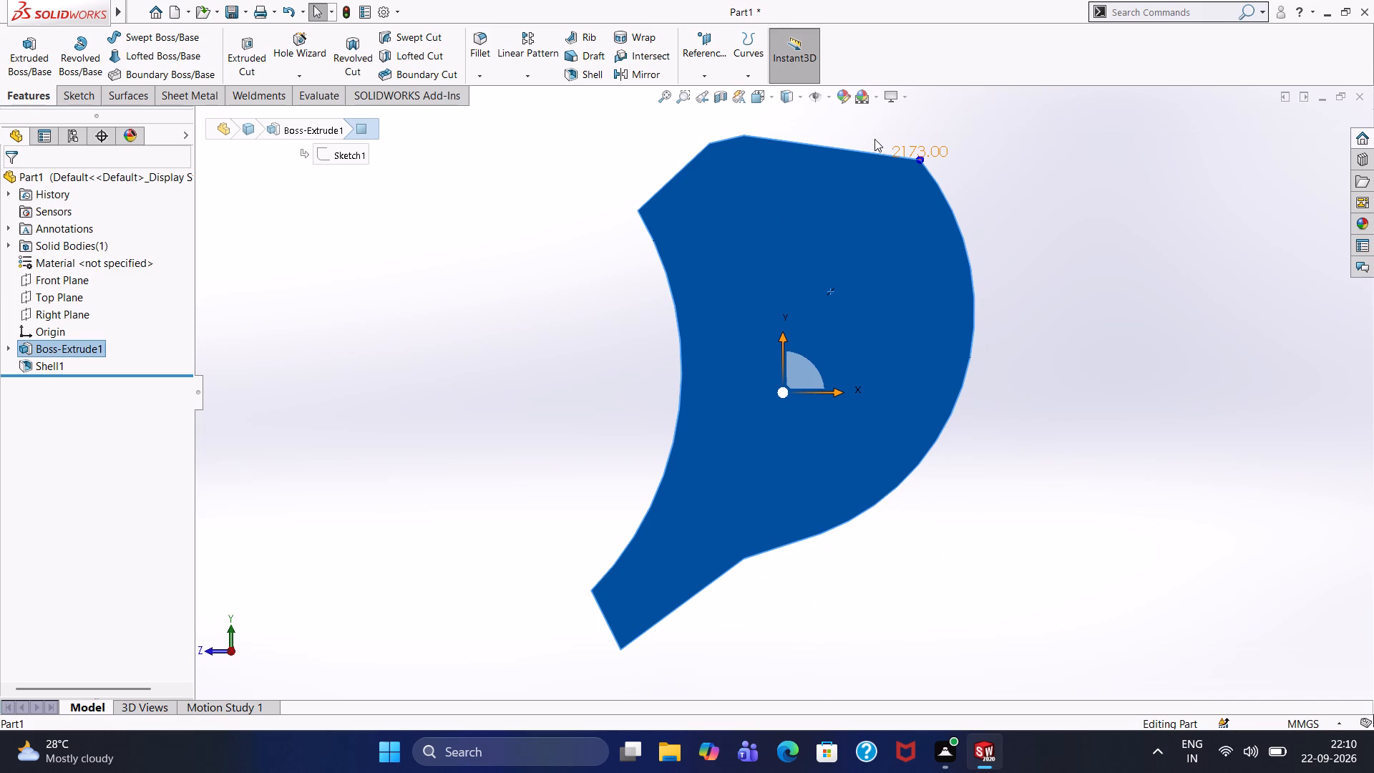
pyautogui.click(398, 256)
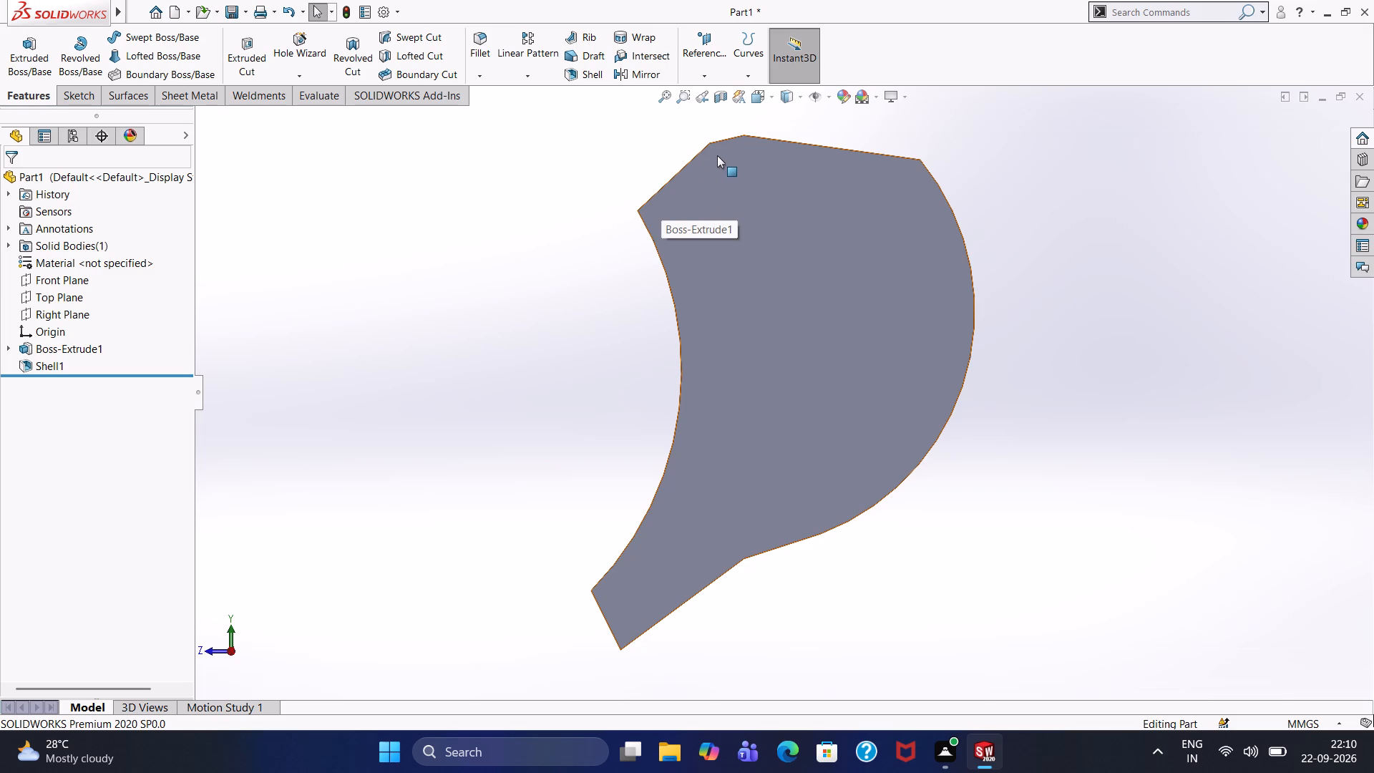
pyautogui.scroll(1, 677, 180)
pyautogui.scroll(-1, 677, 180)
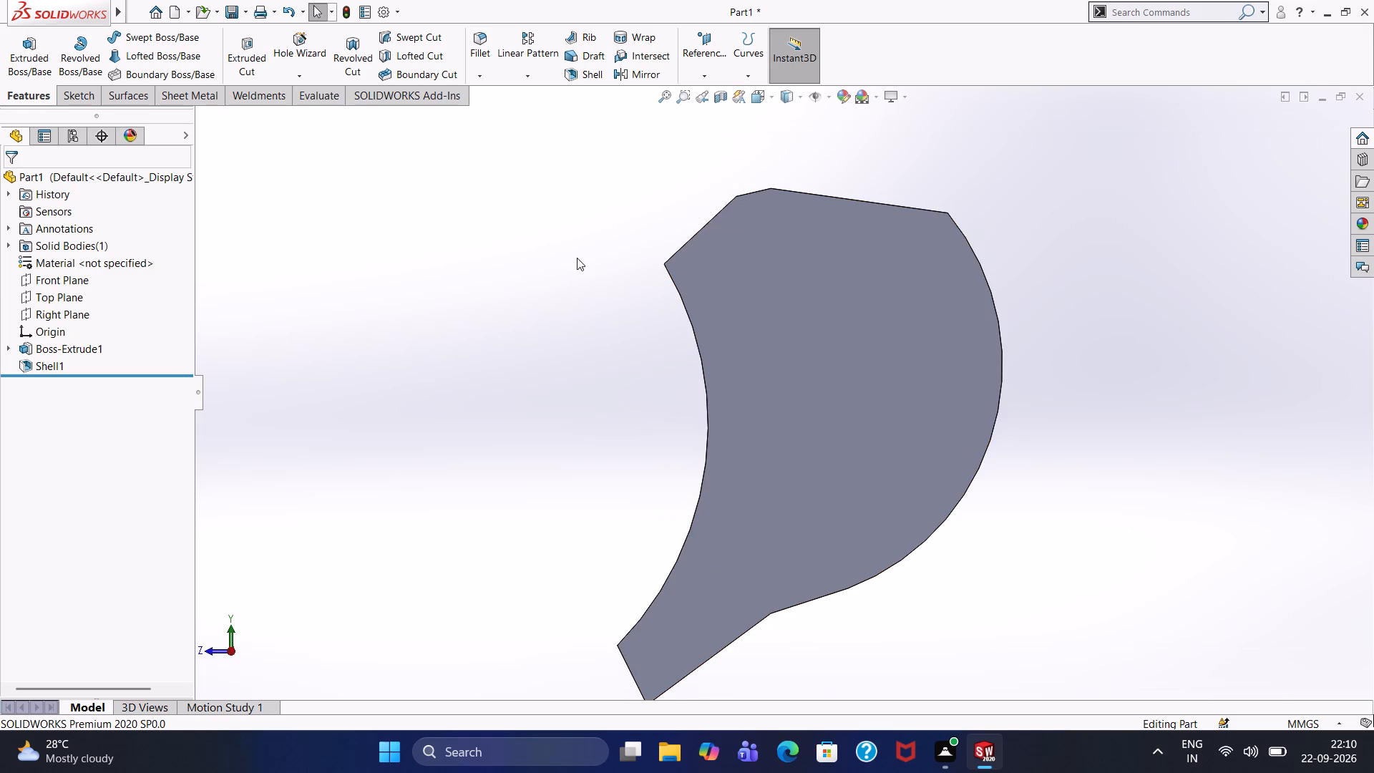
pyautogui.moveTo(577, 258); pyautogui.dragTo(870, 324, button='middle')
pyautogui.click(849, 292)
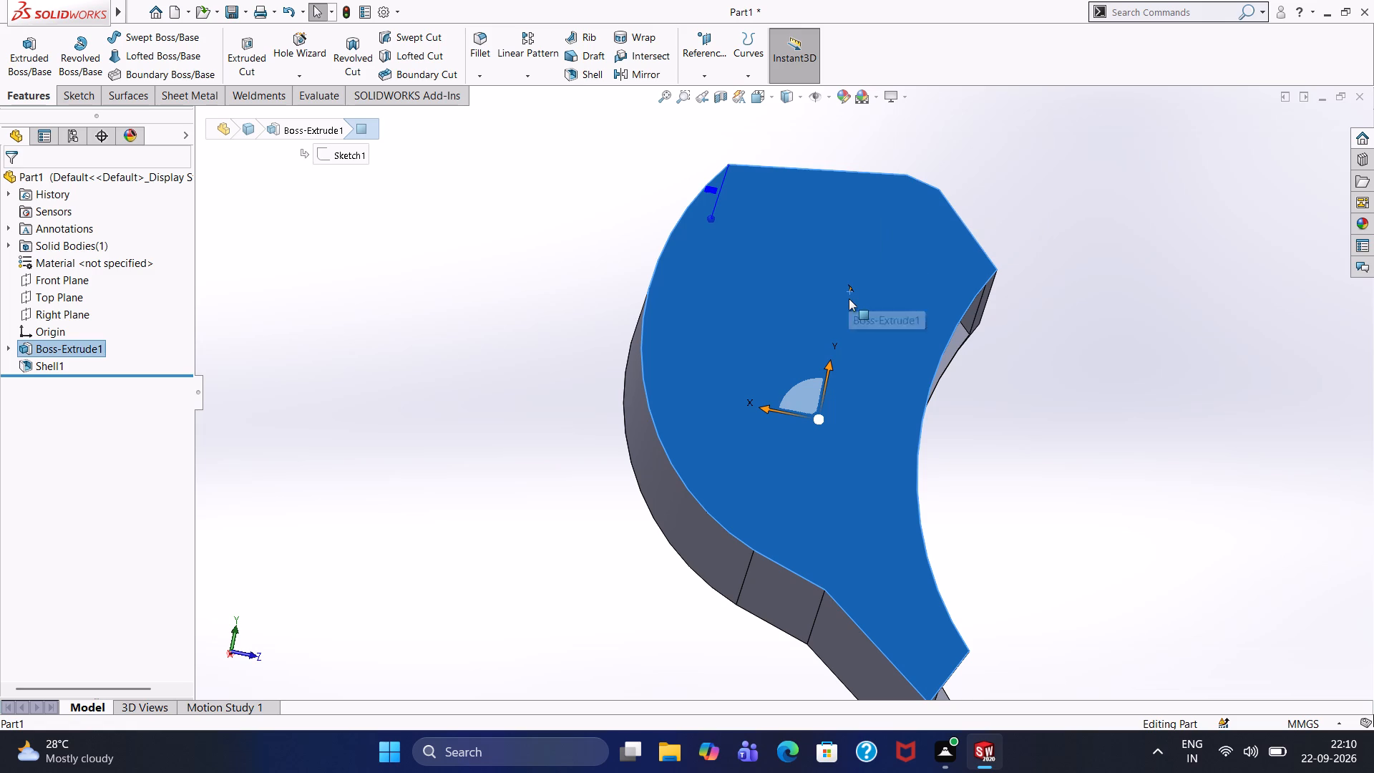
pyautogui.hotkey('ctrl', '8')
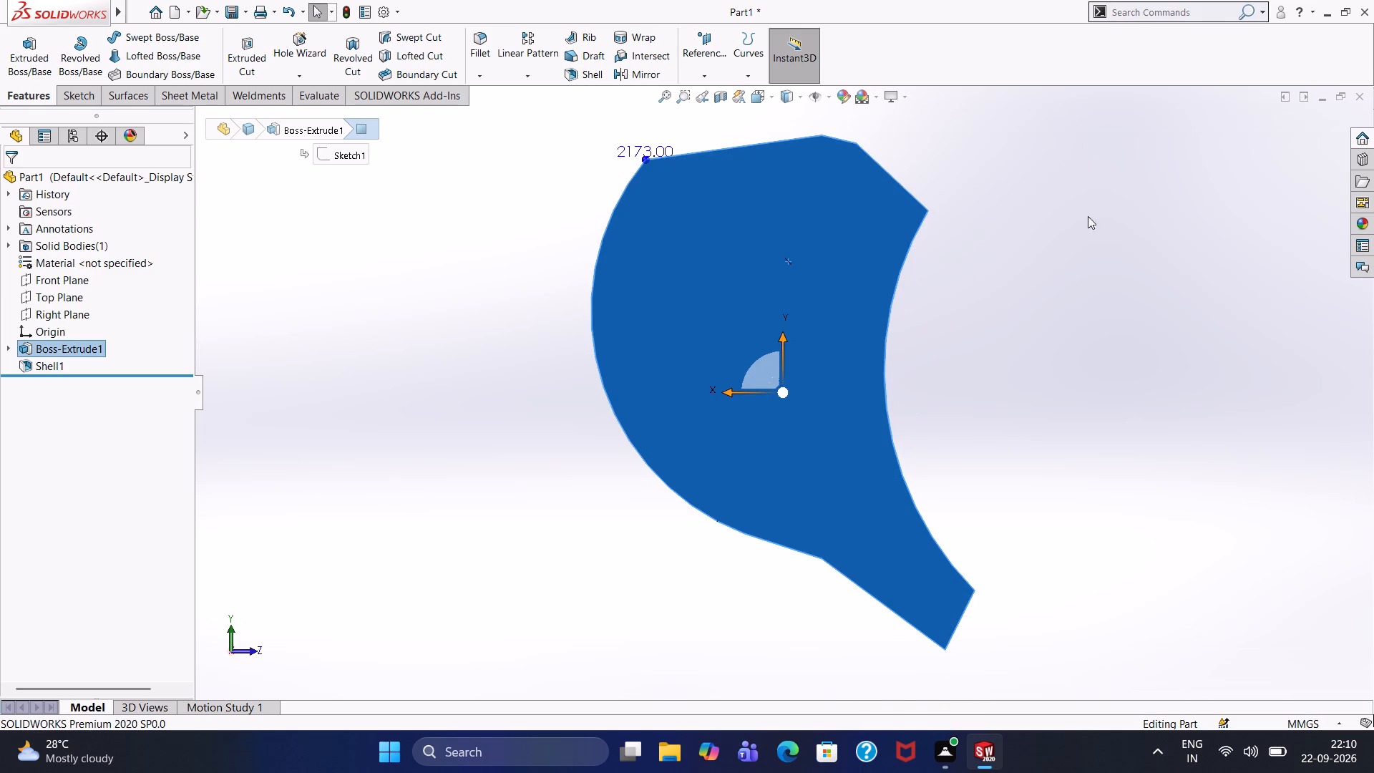
pyautogui.moveTo(1047, 359); pyautogui.dragTo(722, 497, button='middle')
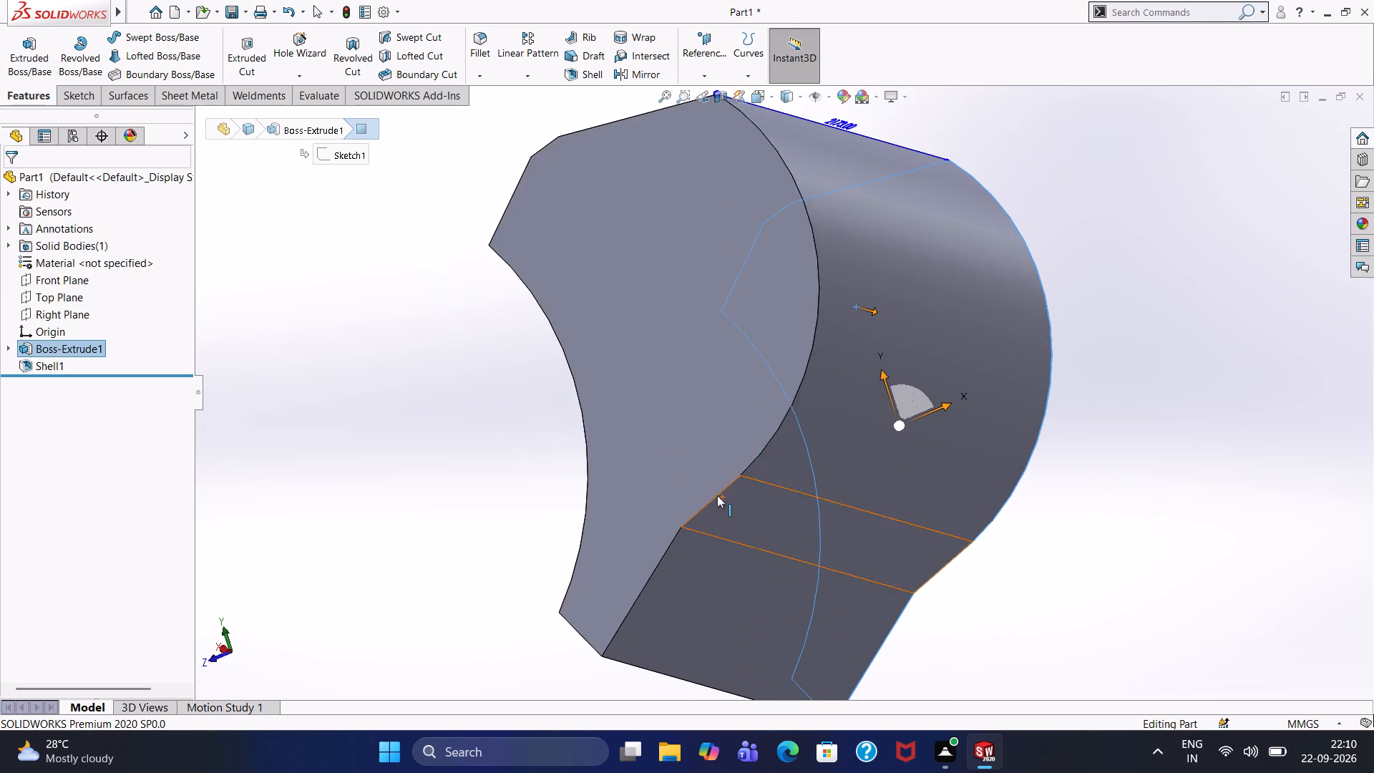
pyautogui.click(625, 221)
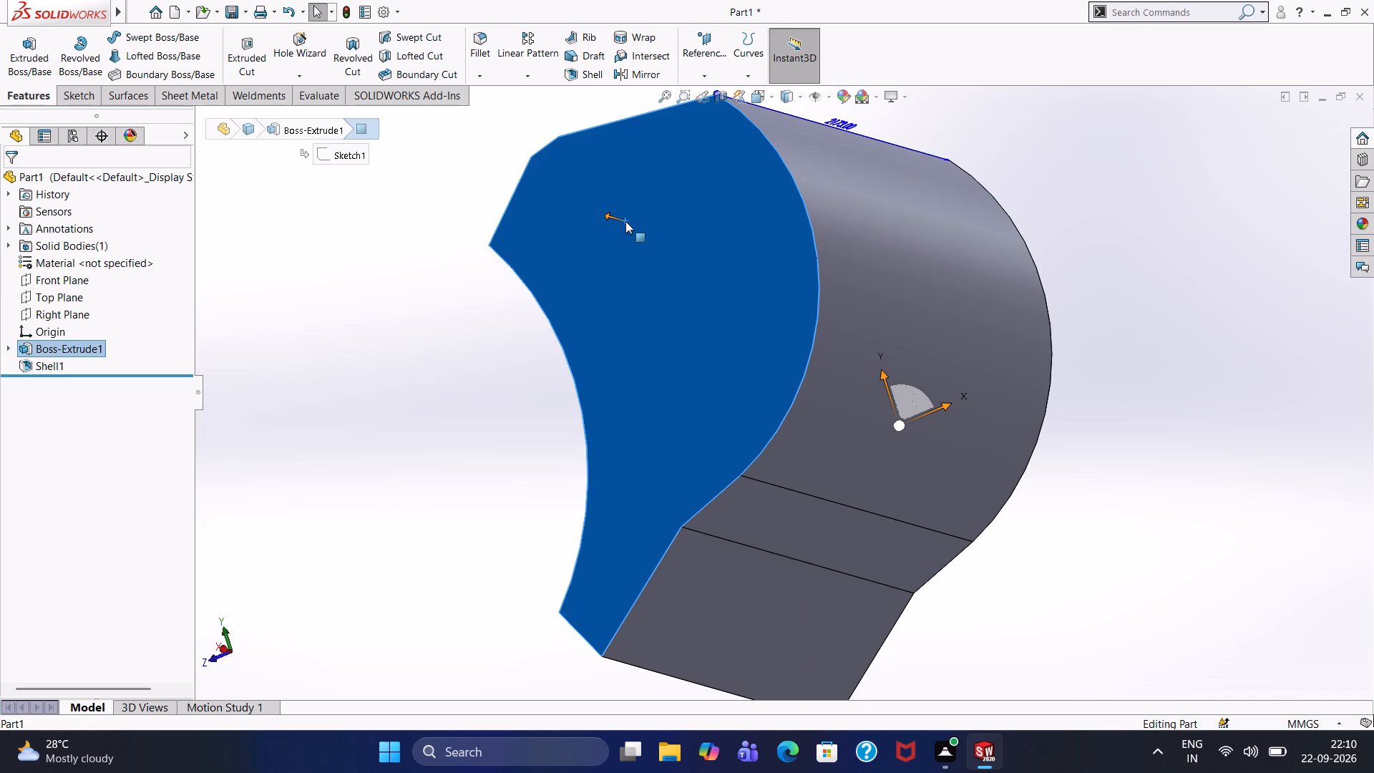
pyautogui.hotkey('ctrl', '8')
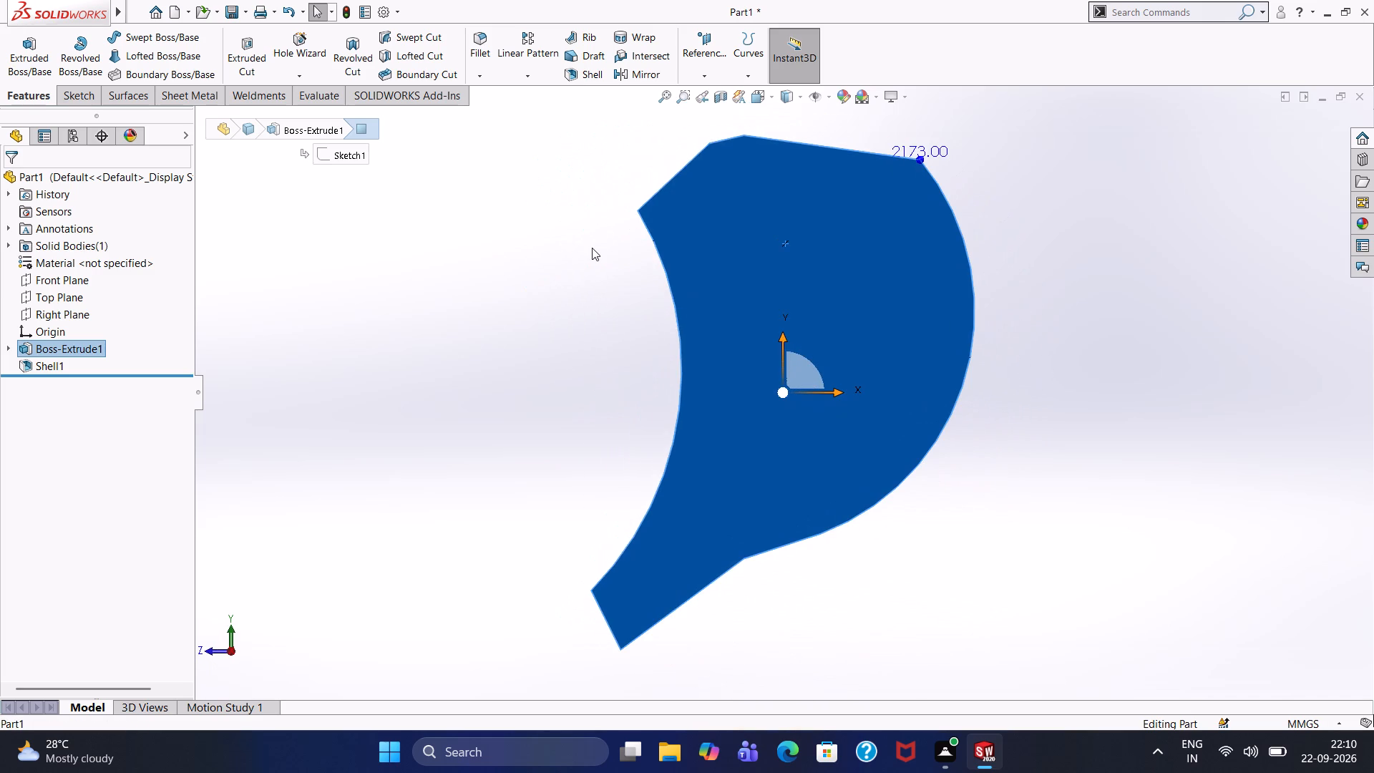
pyautogui.click(627, 245)
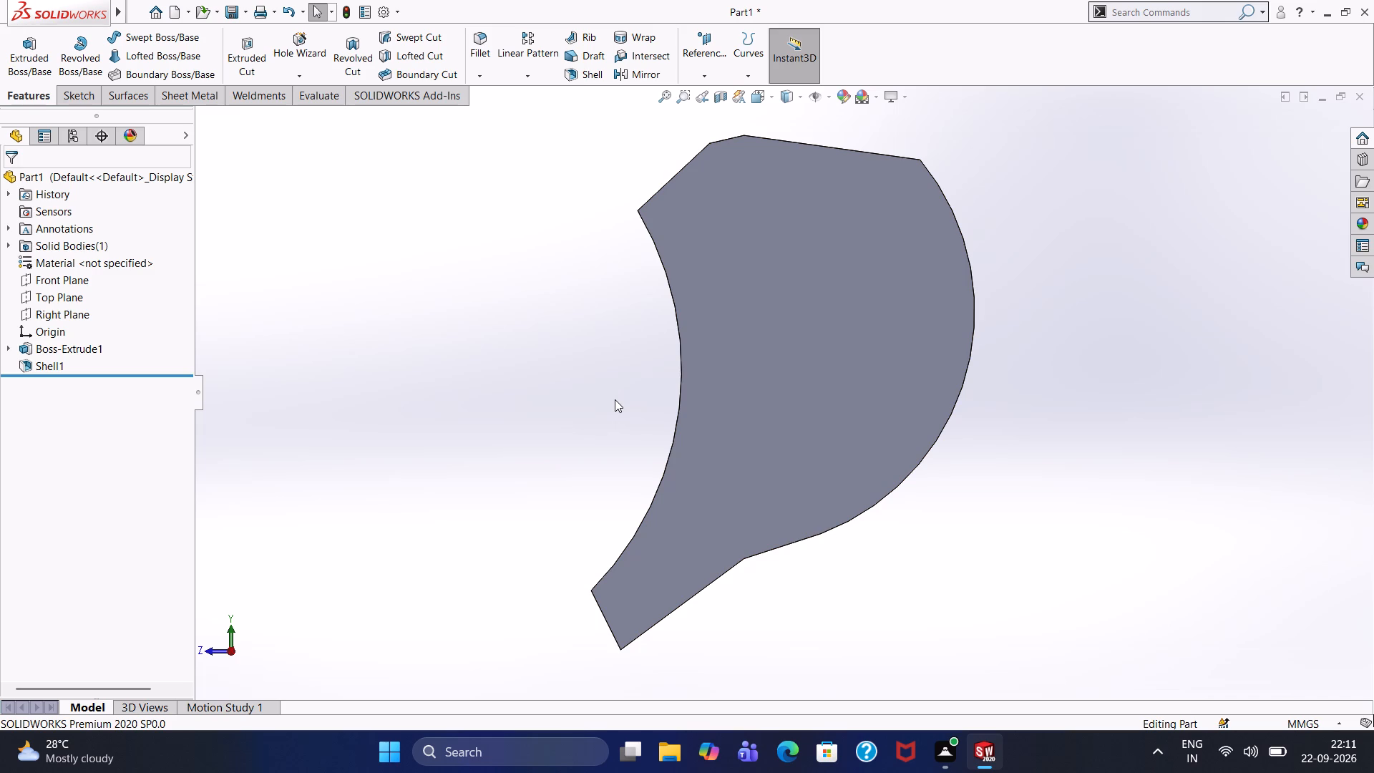
# Start a new sketch on the Right Plane.
pyautogui.click(70, 318)
pyautogui.click(77, 299)
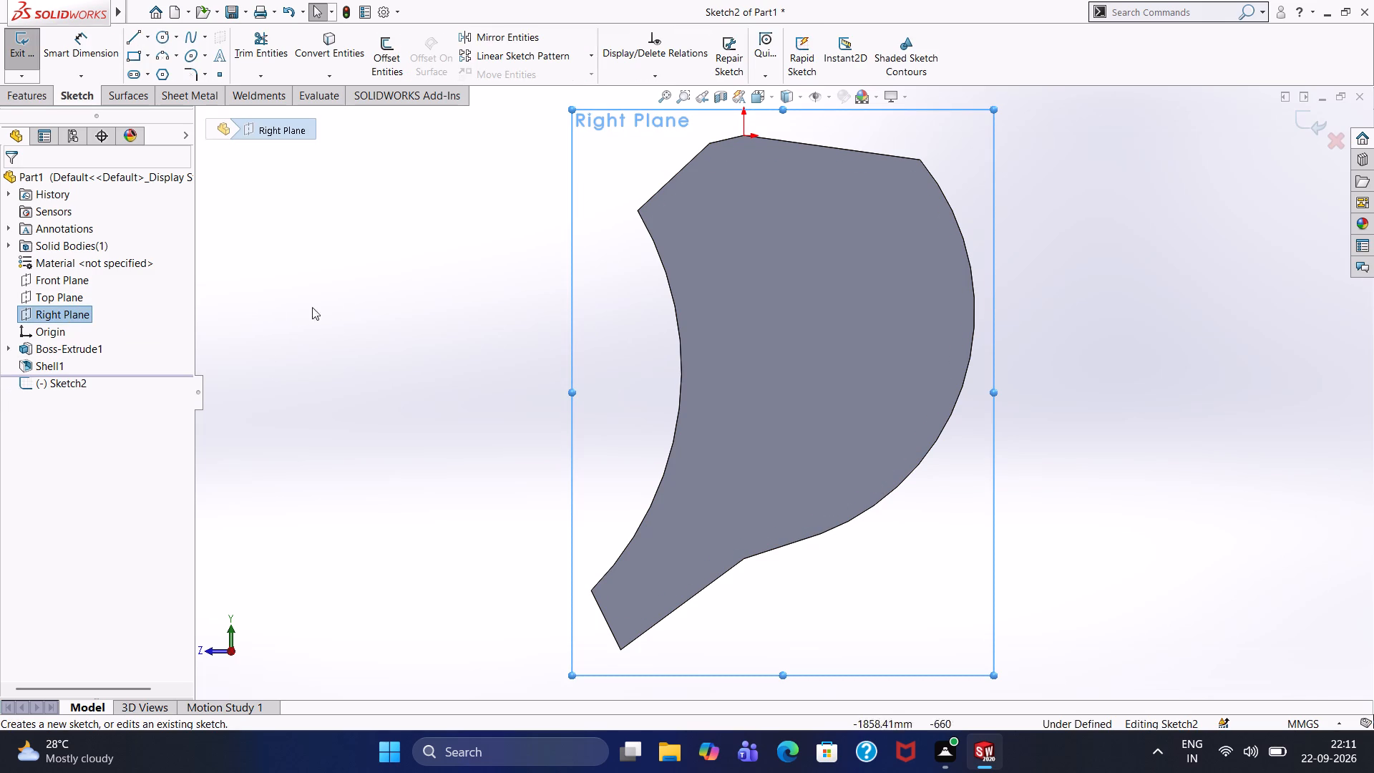
pyautogui.click(625, 260)
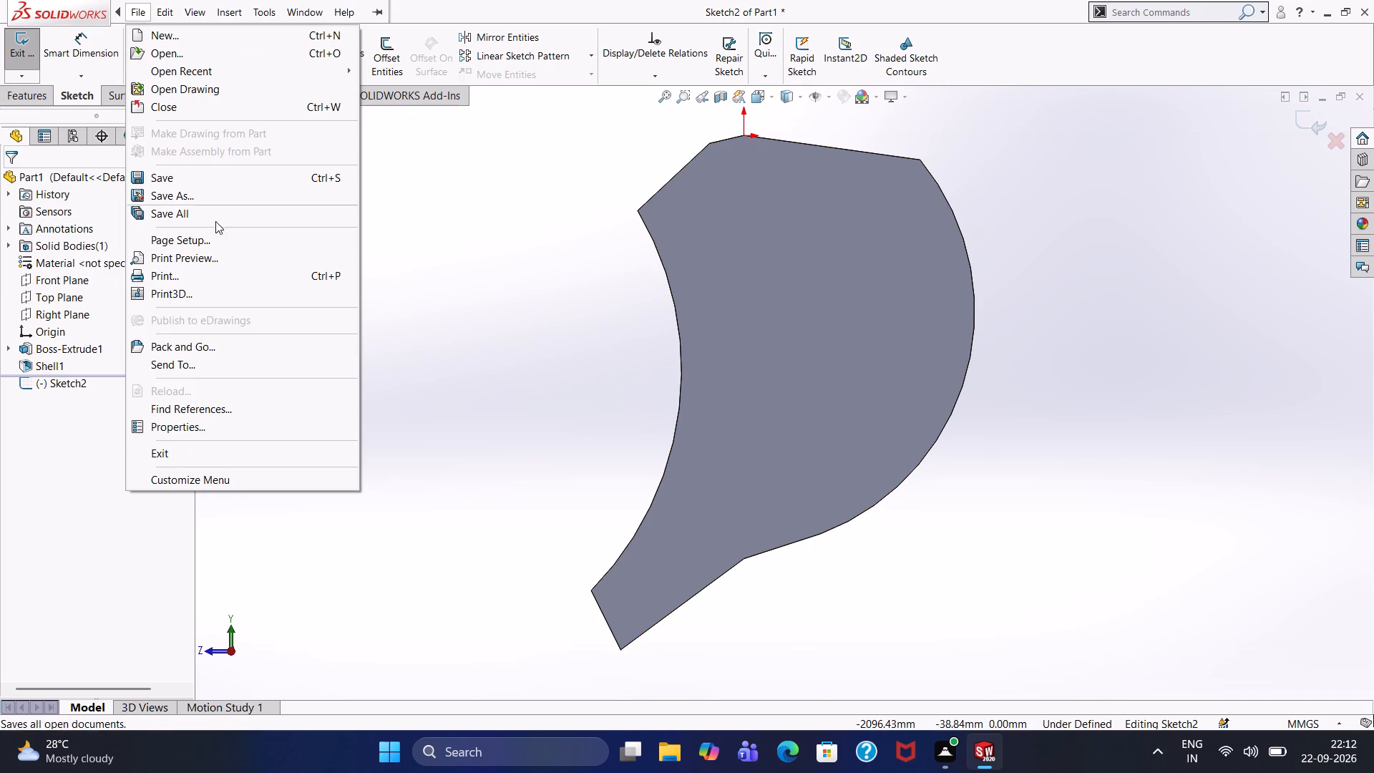
pyautogui.click(407, 214)
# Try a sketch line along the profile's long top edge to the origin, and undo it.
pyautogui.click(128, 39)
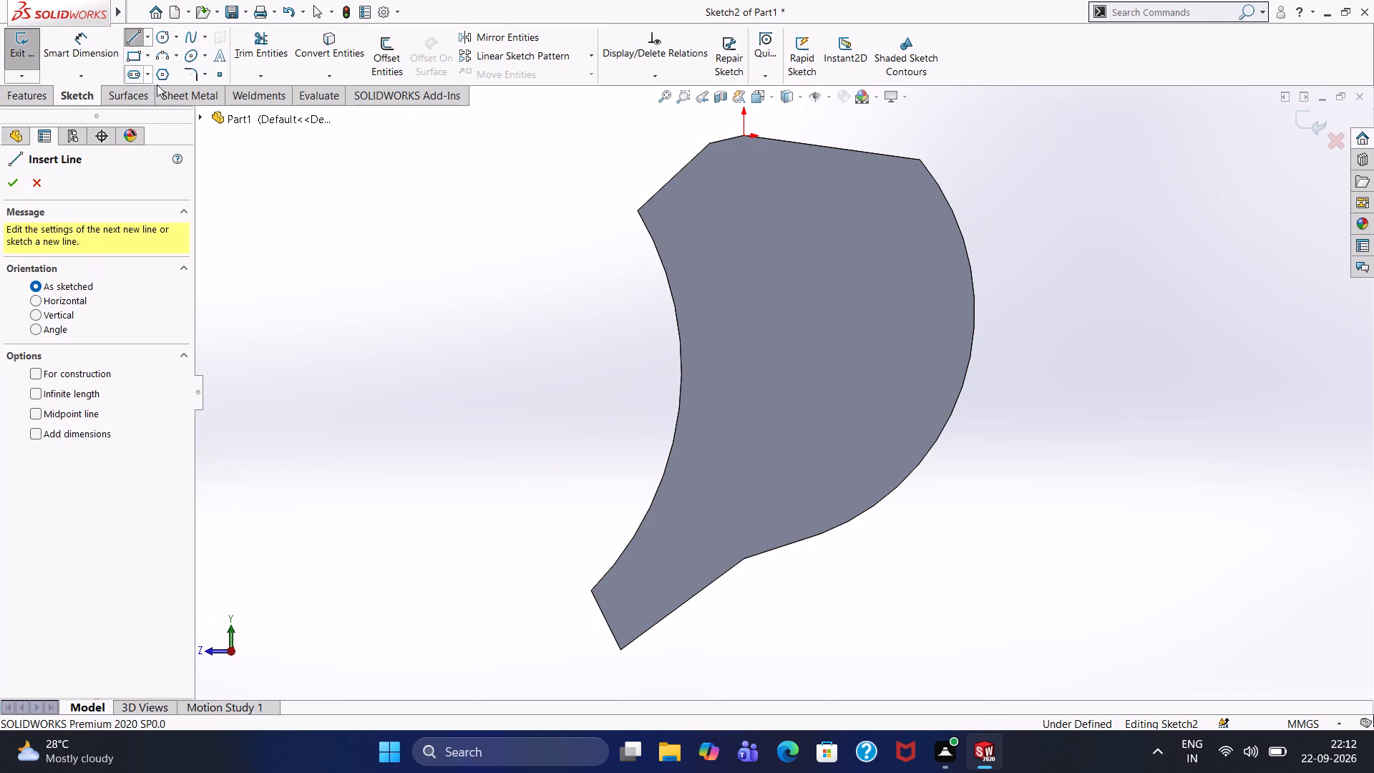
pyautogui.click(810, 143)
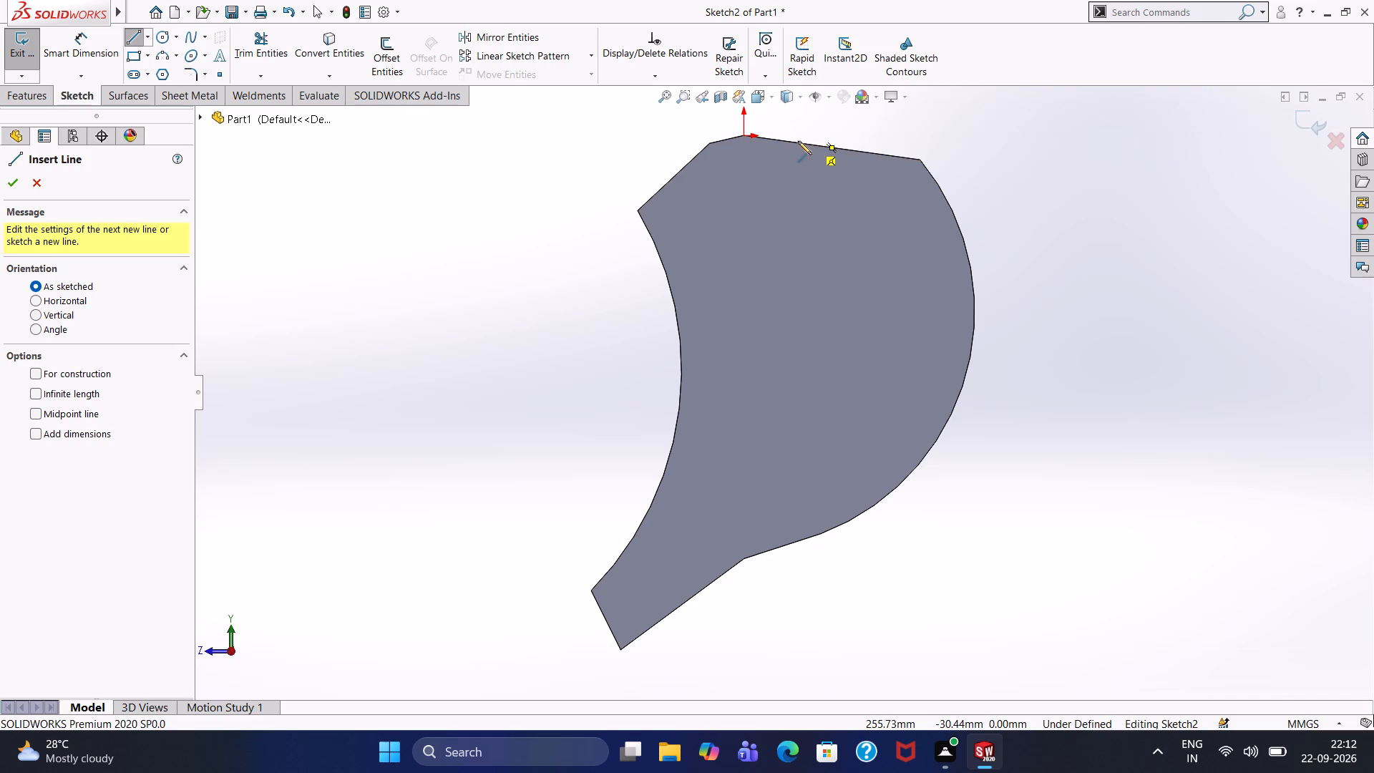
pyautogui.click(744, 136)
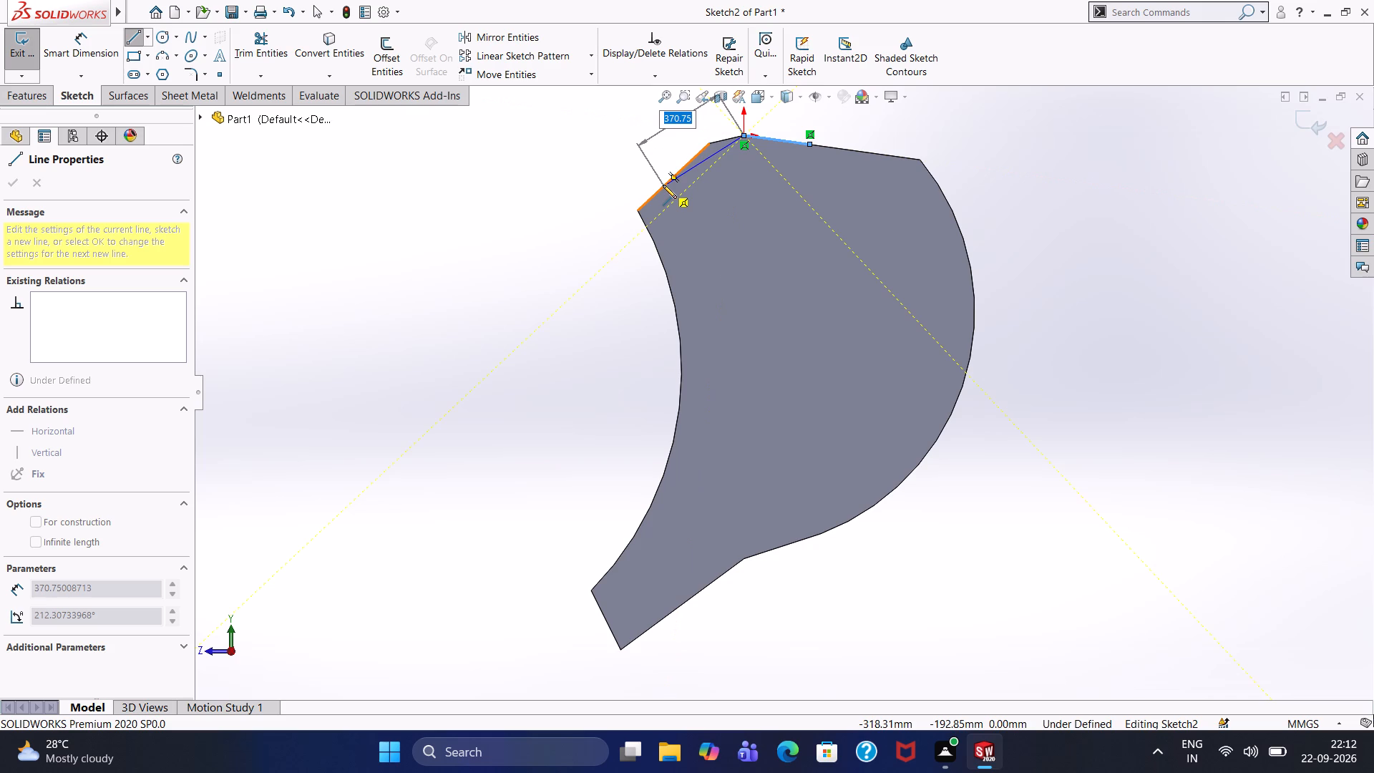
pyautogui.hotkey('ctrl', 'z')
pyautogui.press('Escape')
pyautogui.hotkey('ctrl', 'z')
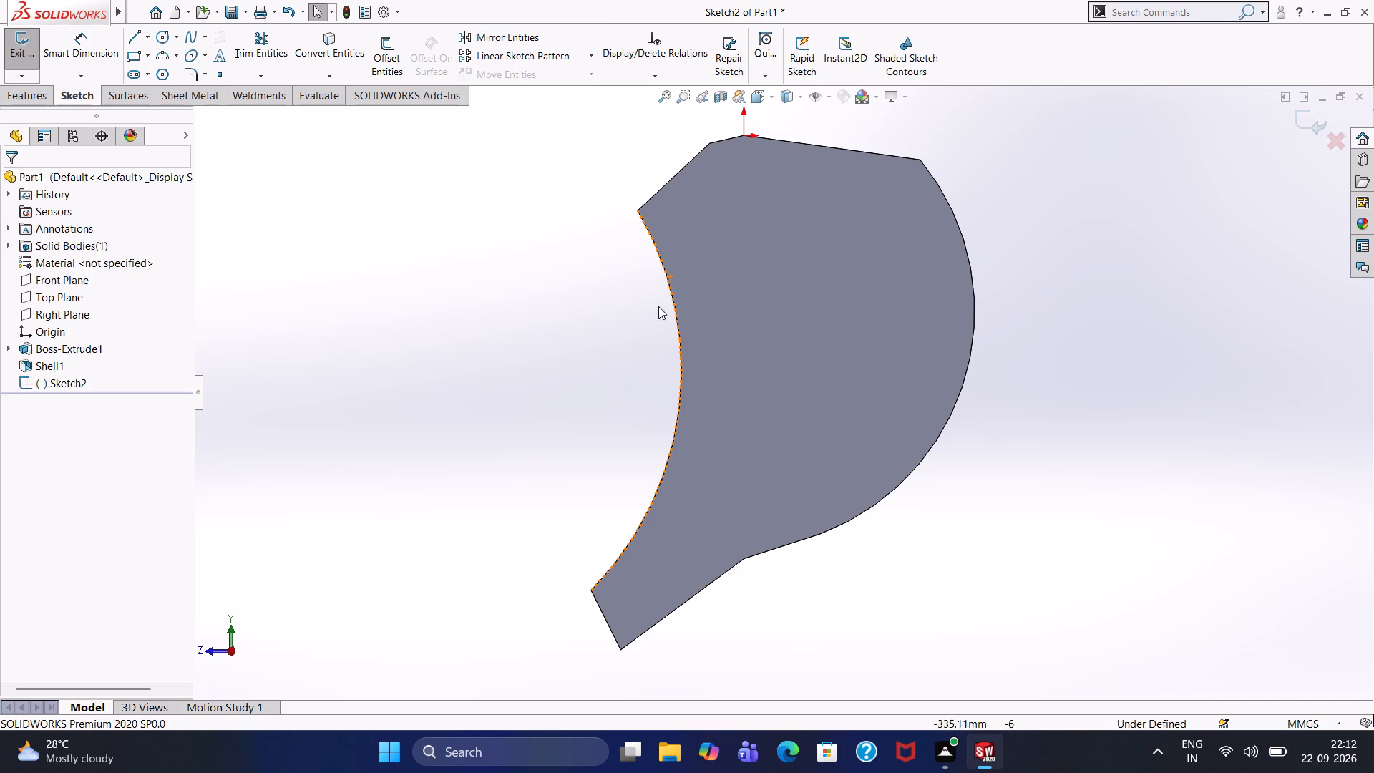
# Examine the body's open side and outer end face, and return to a straight-on view of the profile.
pyautogui.scroll(1, 885, 298)
pyautogui.scroll(-1, 885, 298)
pyautogui.scroll(2, 885, 298)
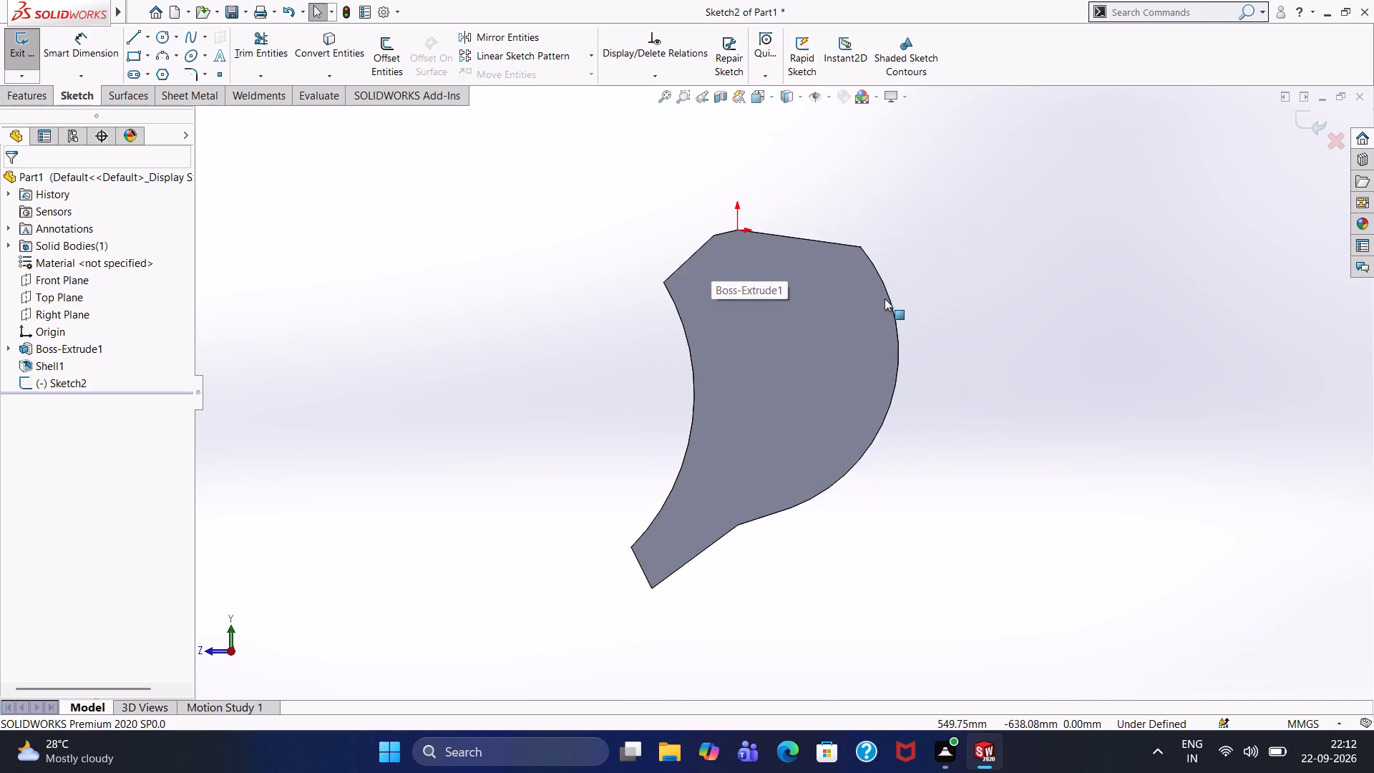
pyautogui.scroll(1, 885, 298)
pyautogui.moveTo(514, 359); pyautogui.dragTo(688, 359, button='middle')
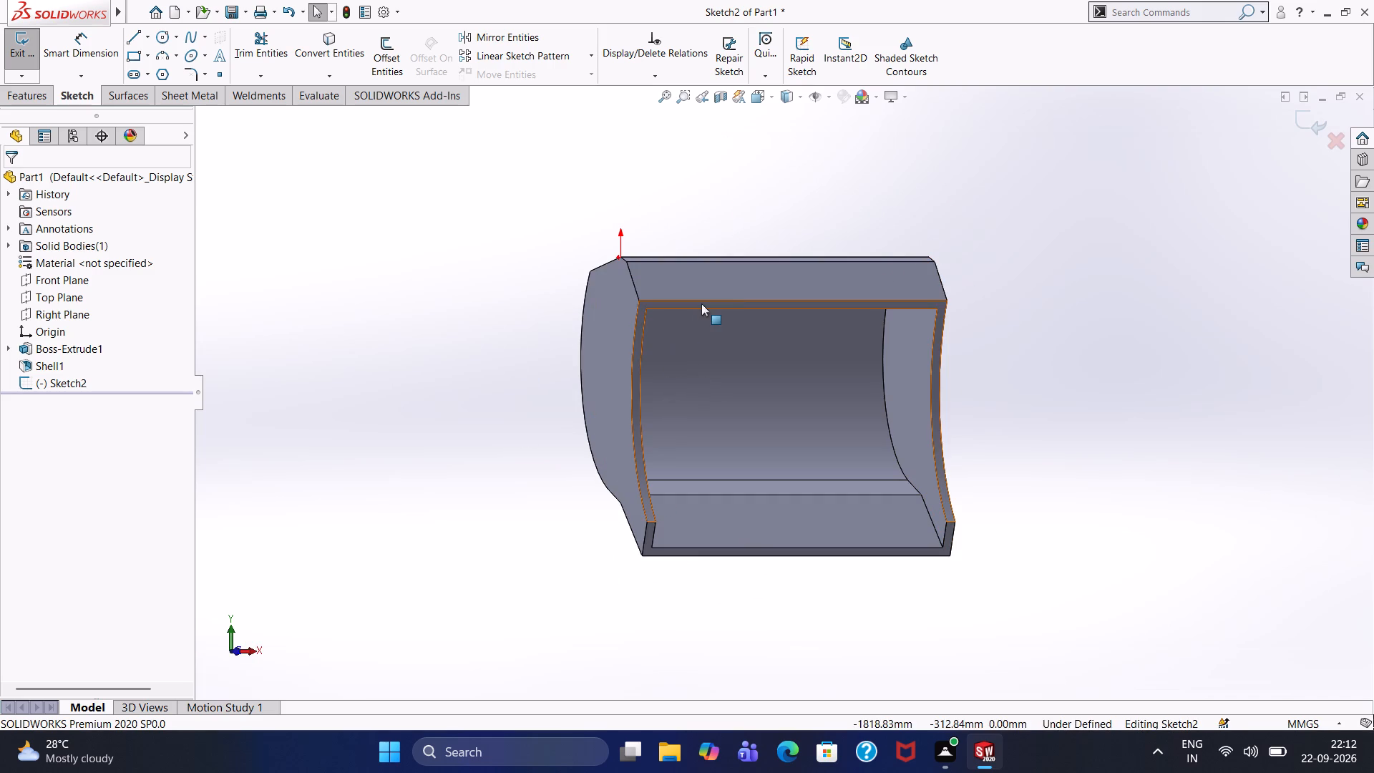
pyautogui.moveTo(789, 191); pyautogui.dragTo(776, 264, button='middle')
pyautogui.middleClick(768, 293)
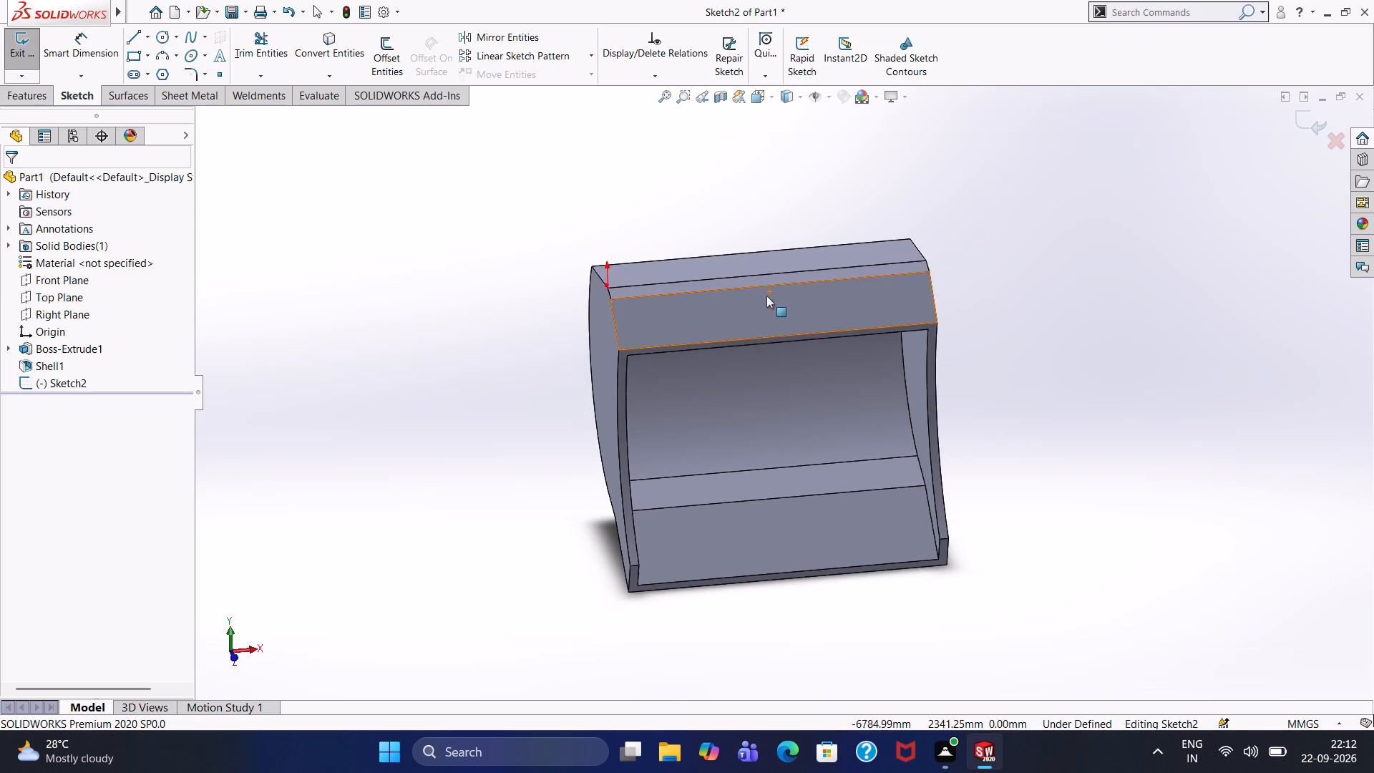
pyautogui.moveTo(764, 220); pyautogui.dragTo(653, 238, button='middle')
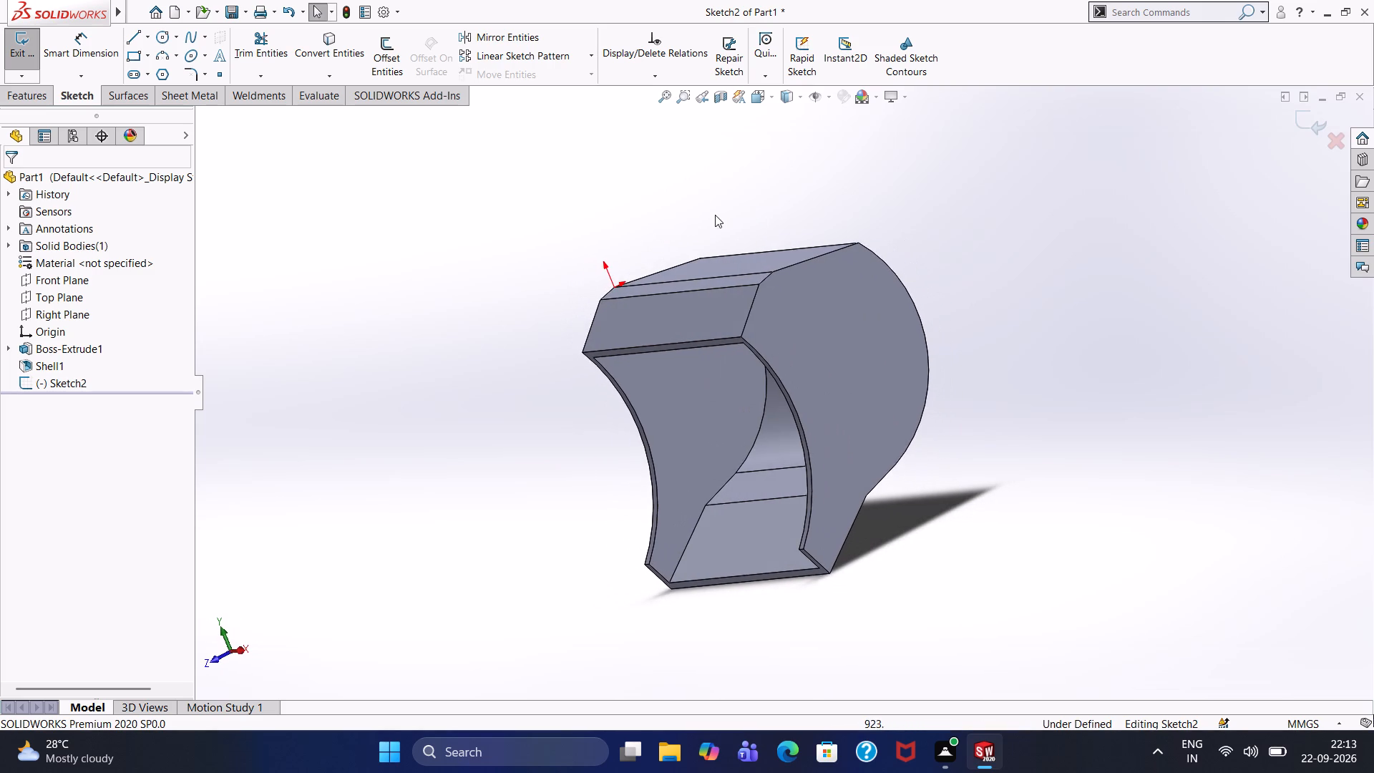
pyautogui.moveTo(716, 215); pyautogui.dragTo(687, 187, button='middle')
pyautogui.click(740, 292)
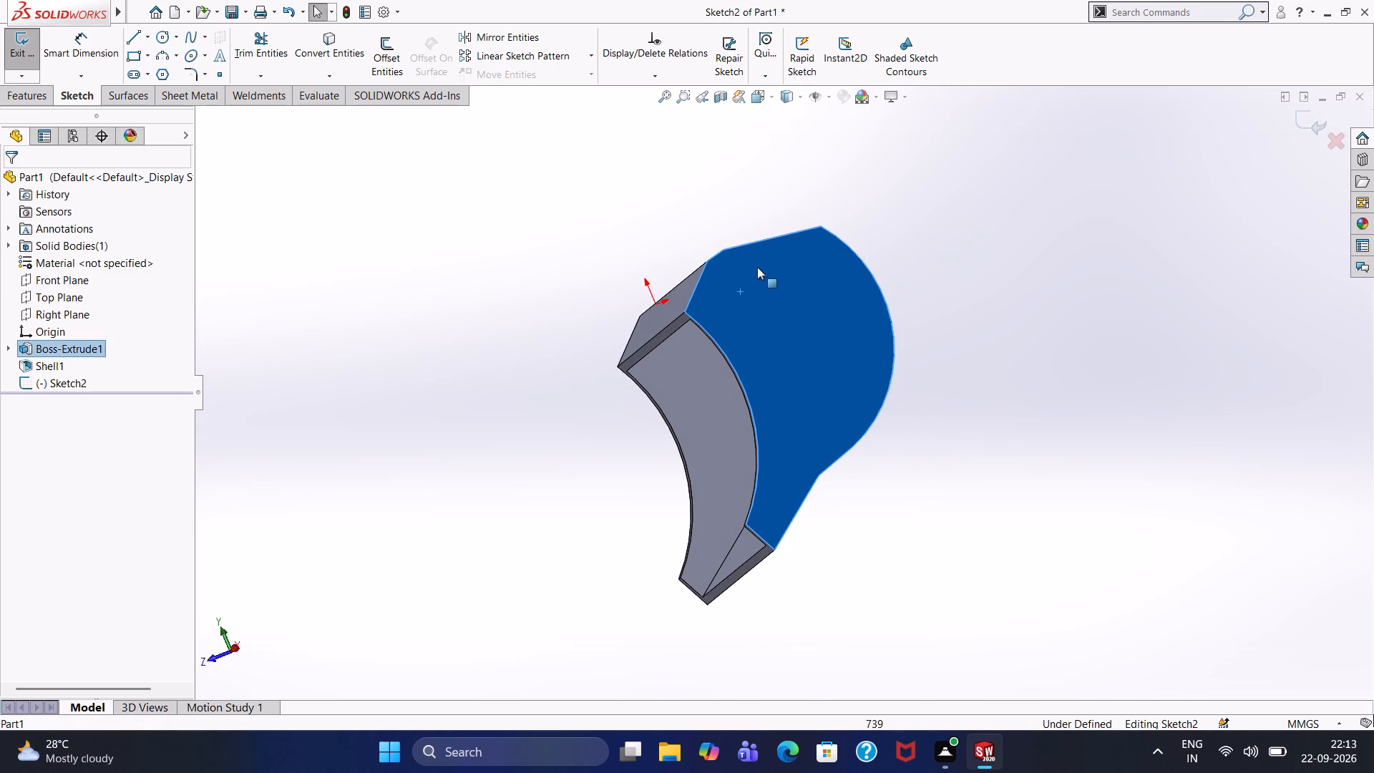
pyautogui.hotkey('ctrl', '8')
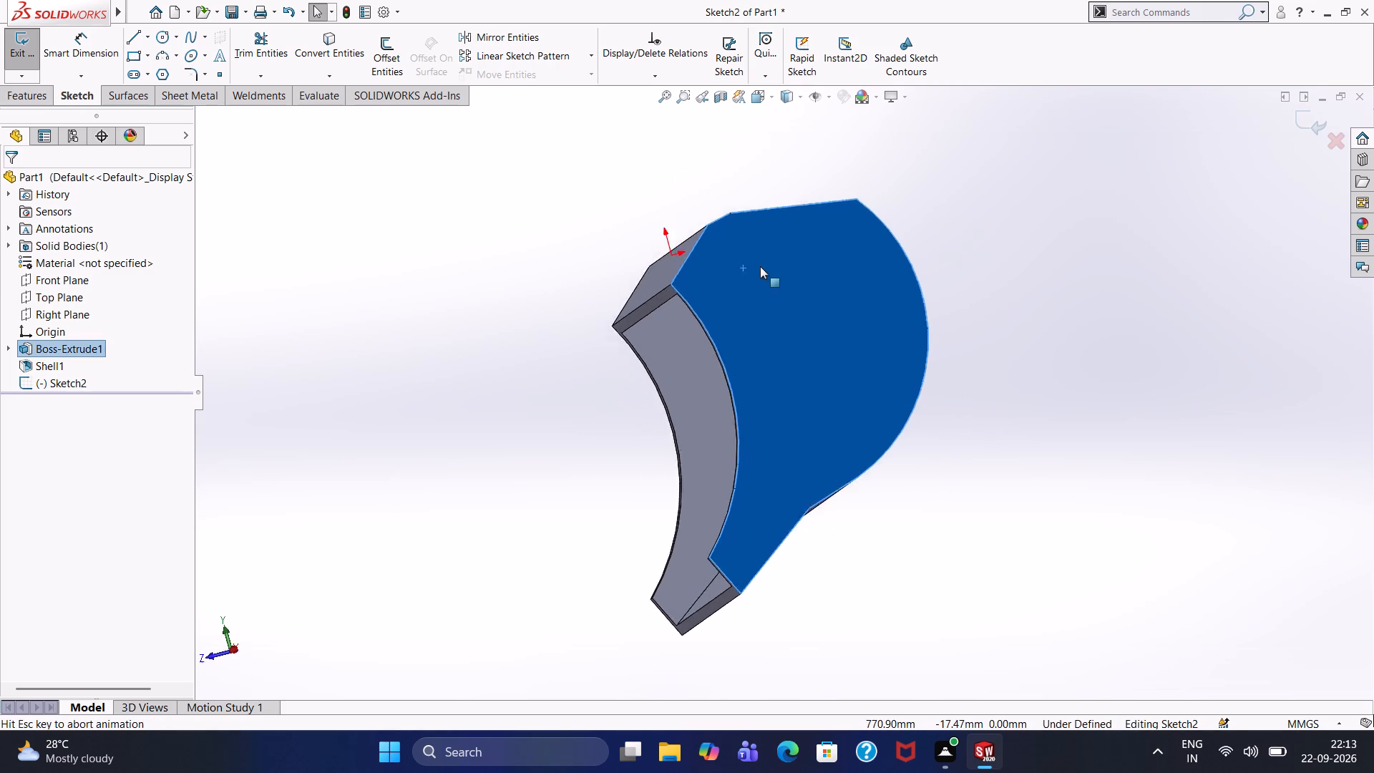
pyautogui.click(490, 204)
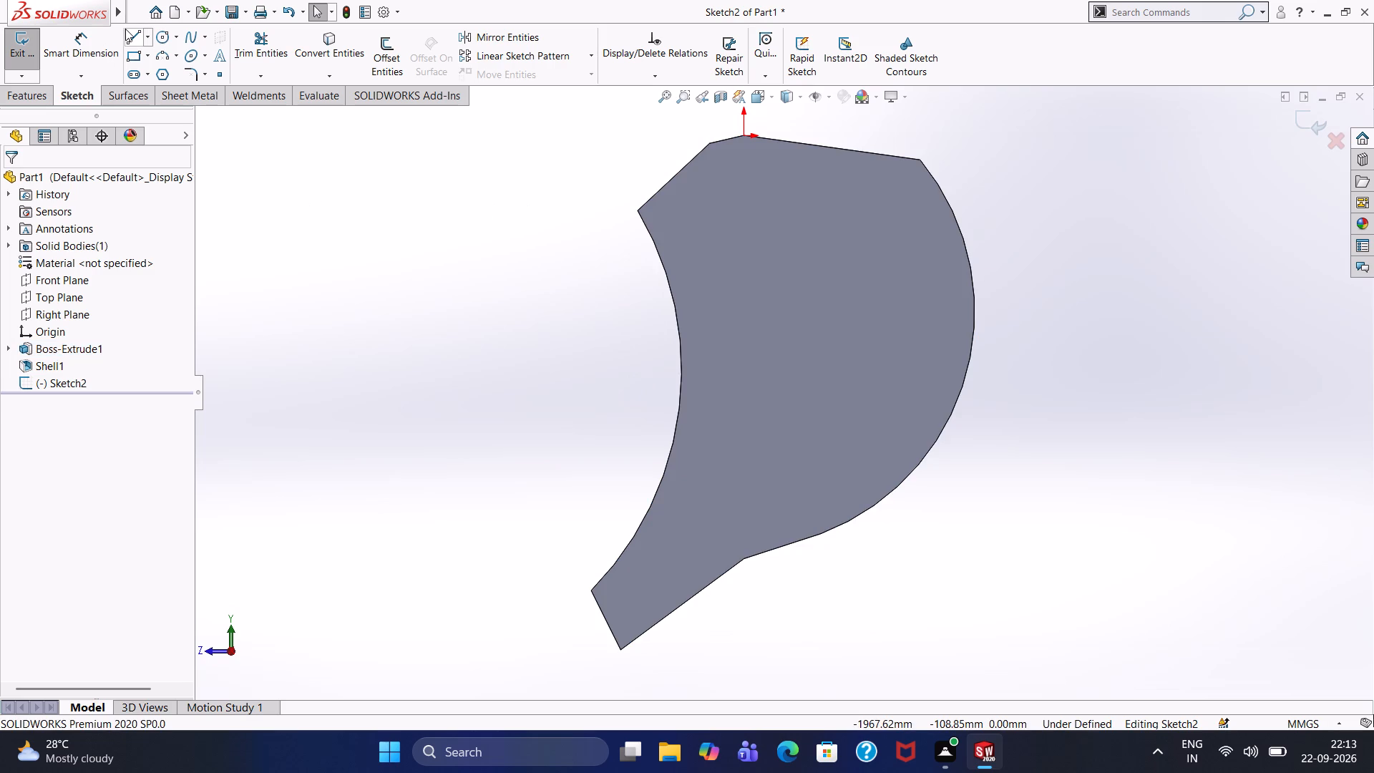
# Sketch two connected lines from the origin, about 138 mm along the short top edge and about 302 mm down the adjoining sloped edge.
pyautogui.click(127, 36)
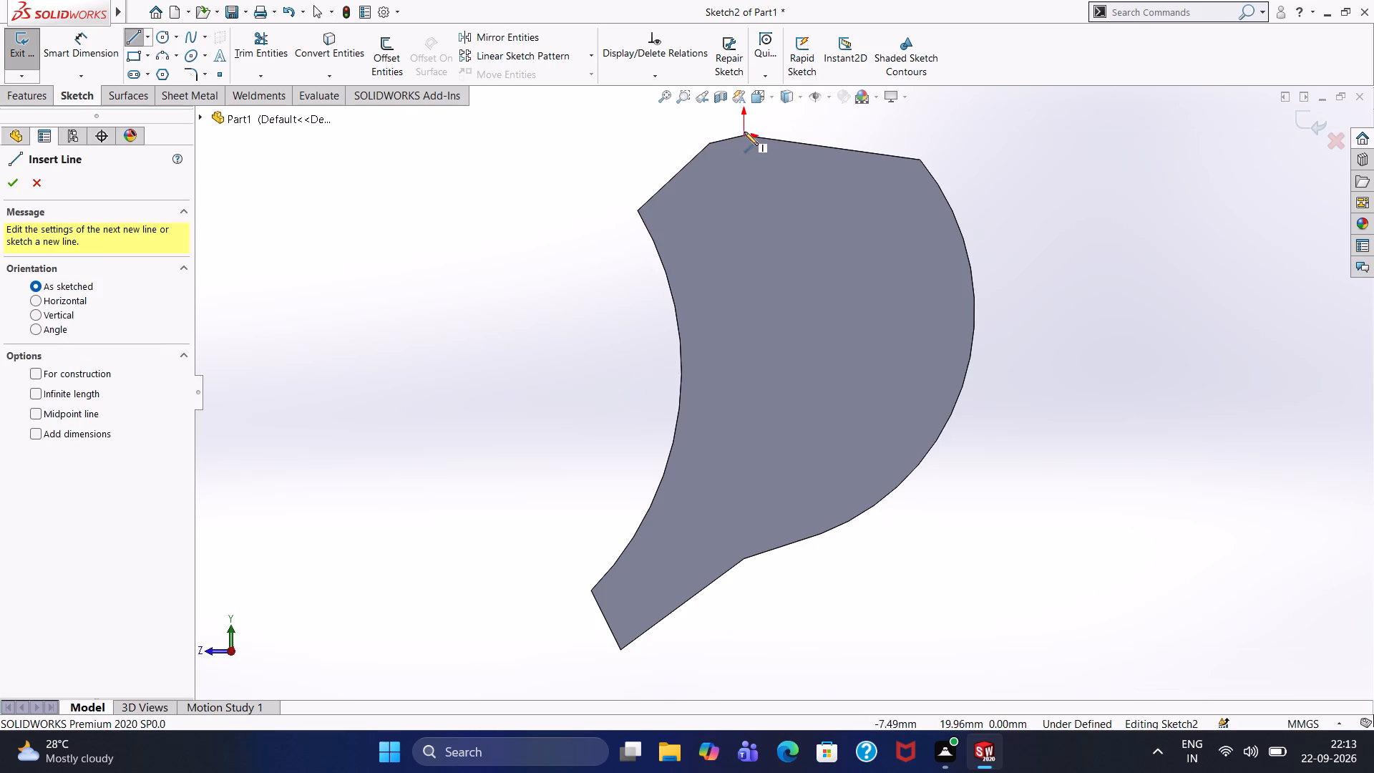
pyautogui.click(747, 135)
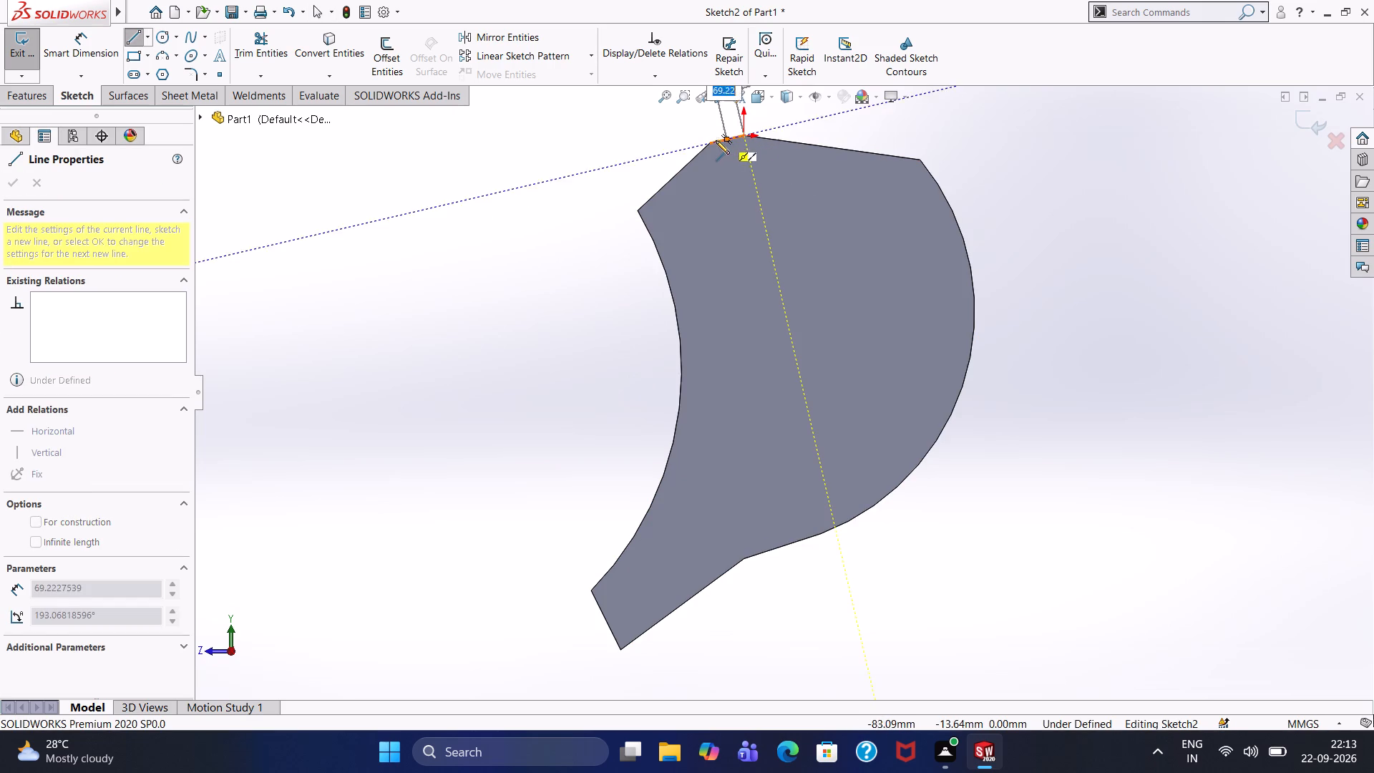
pyautogui.click(711, 141)
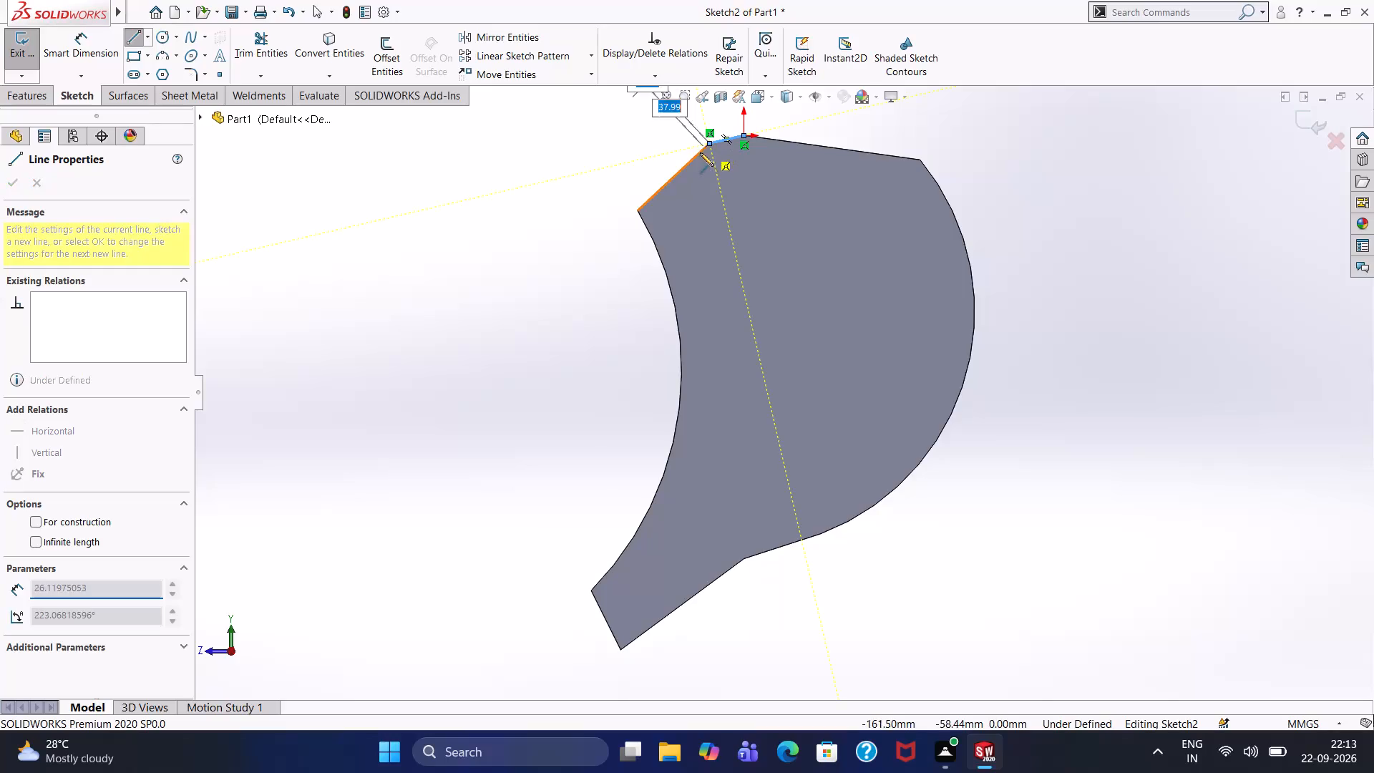
pyautogui.click(651, 194)
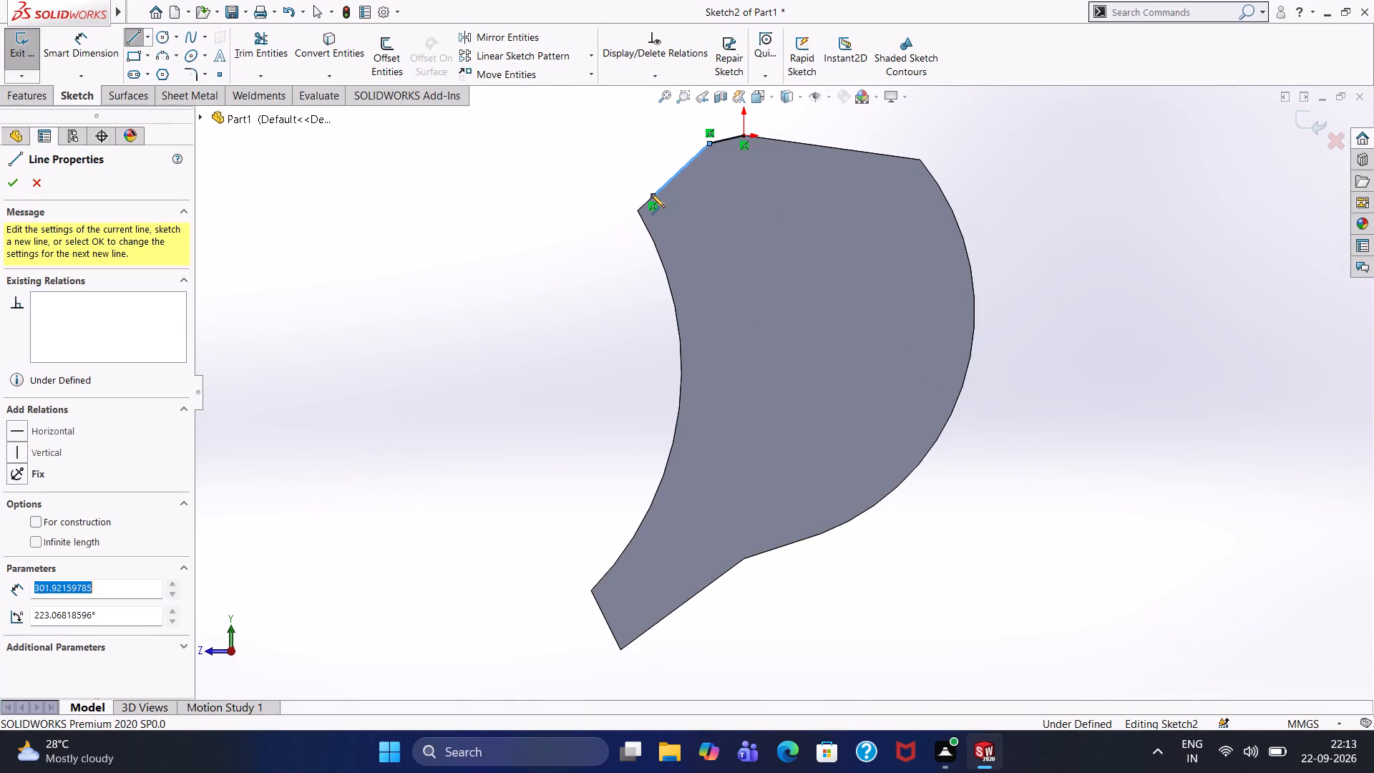
pyautogui.press('Escape')
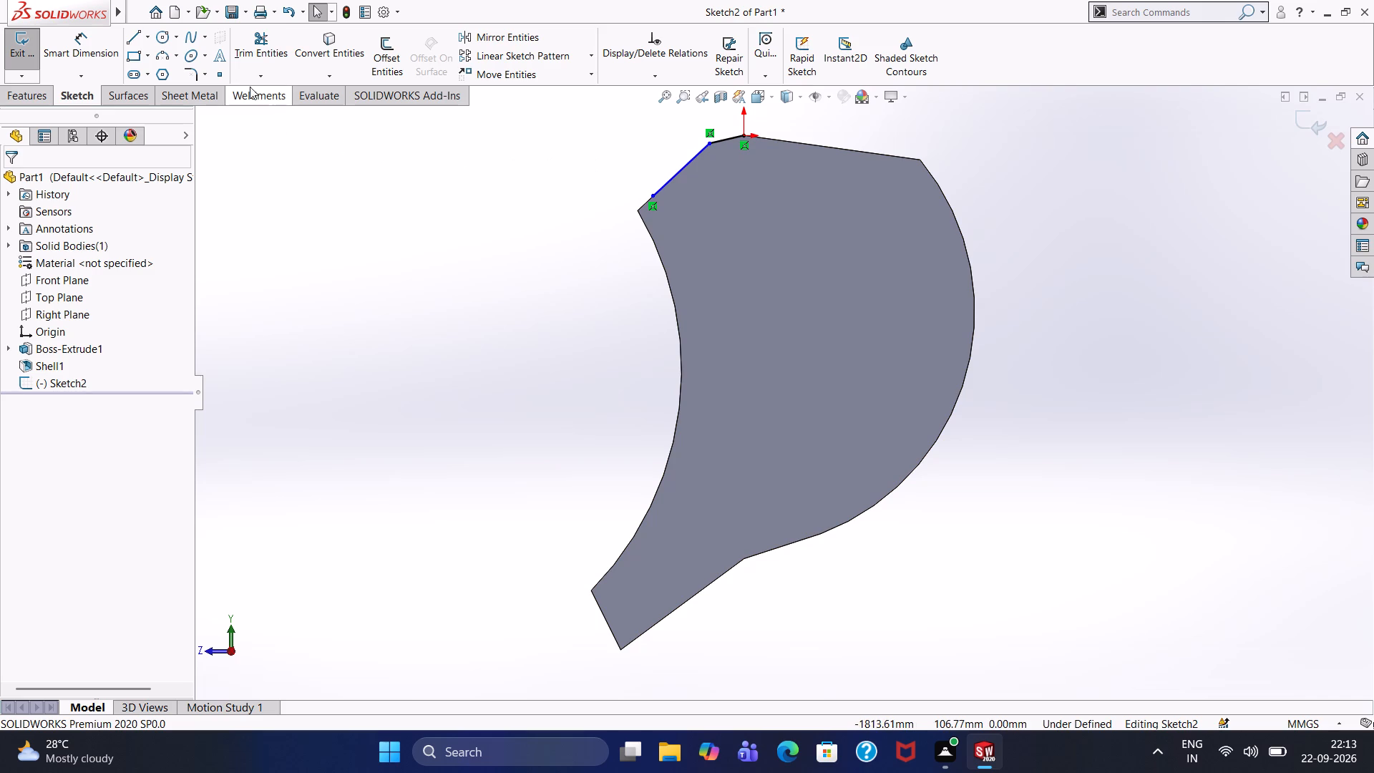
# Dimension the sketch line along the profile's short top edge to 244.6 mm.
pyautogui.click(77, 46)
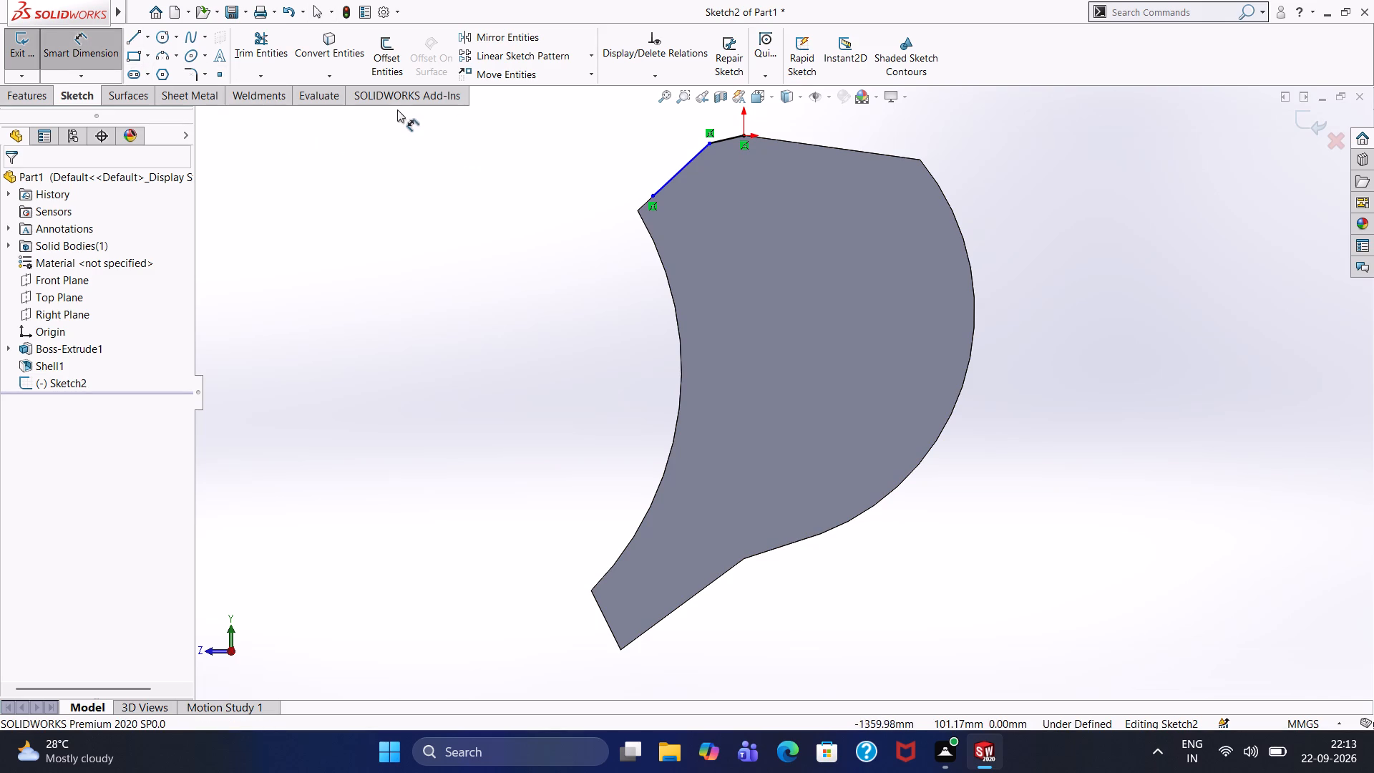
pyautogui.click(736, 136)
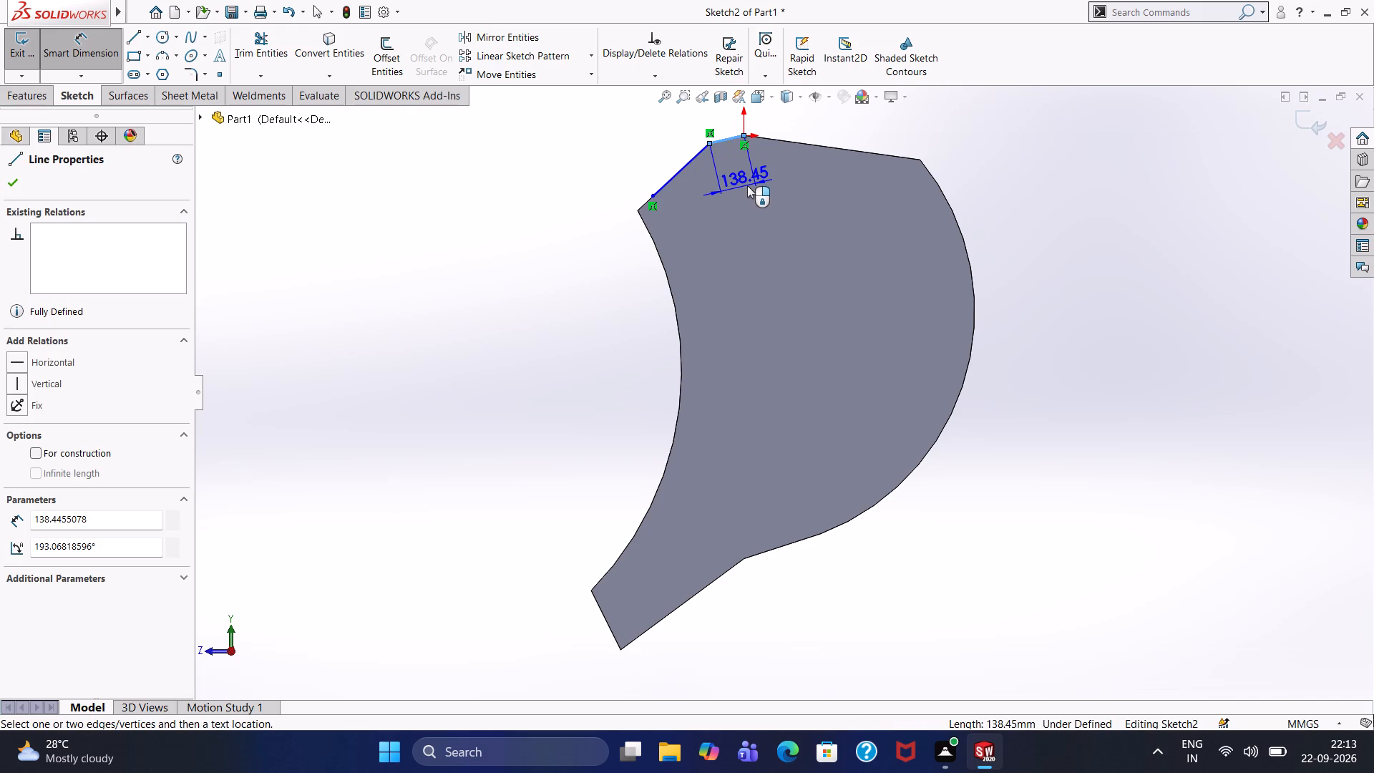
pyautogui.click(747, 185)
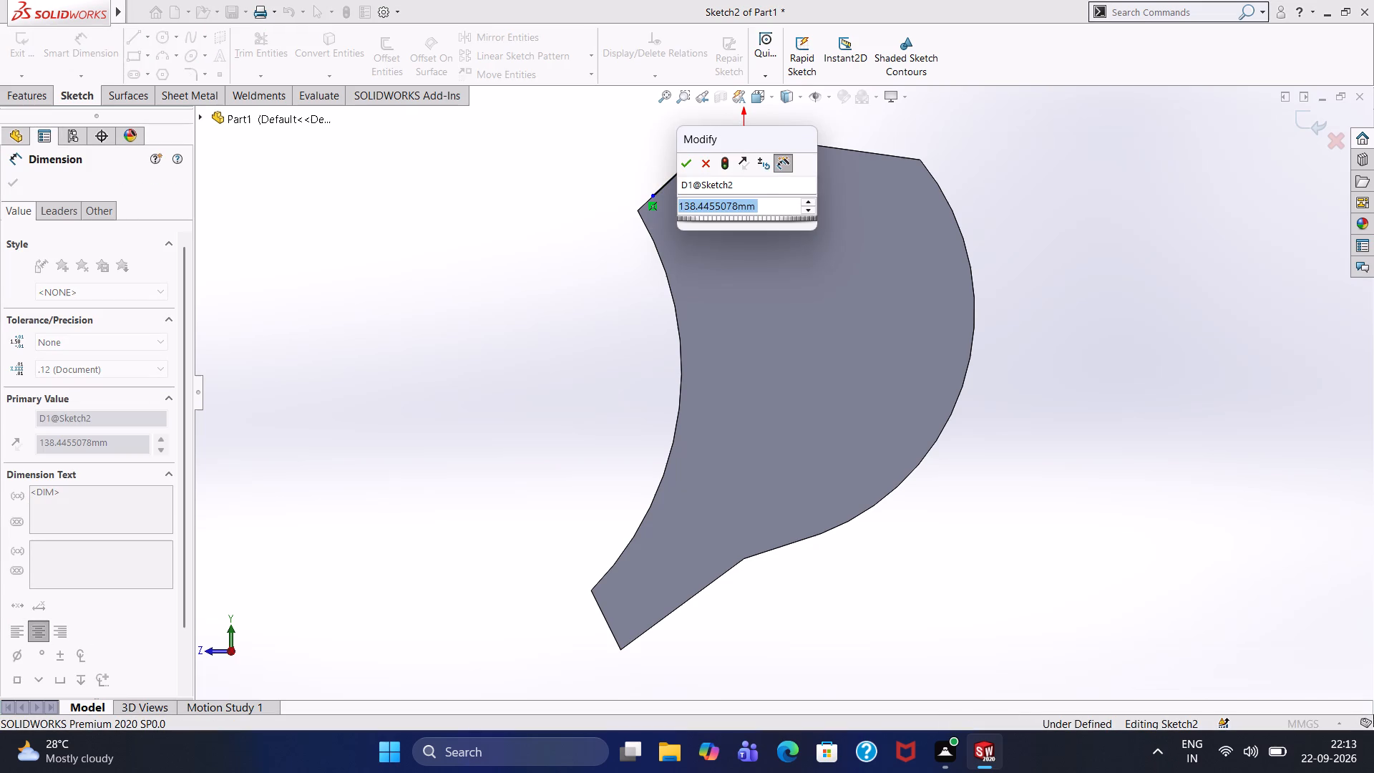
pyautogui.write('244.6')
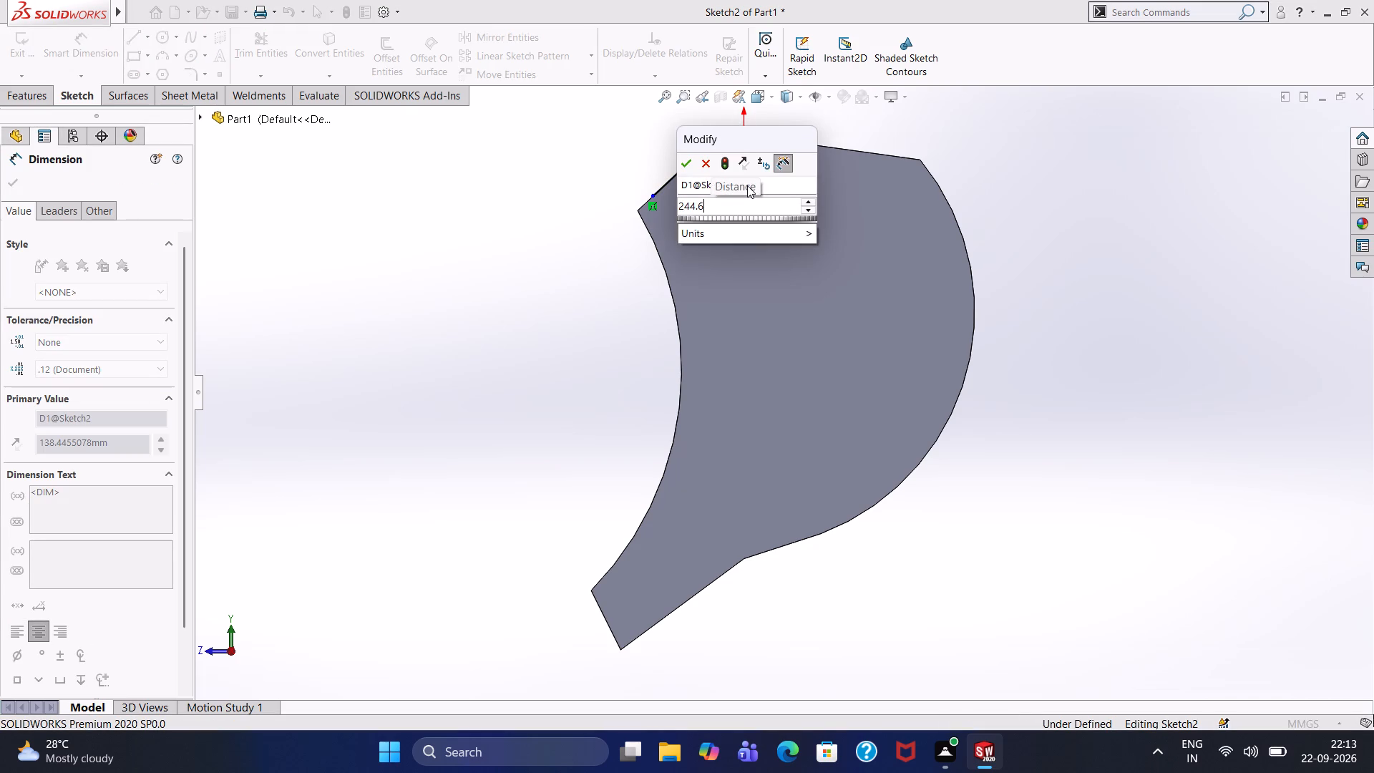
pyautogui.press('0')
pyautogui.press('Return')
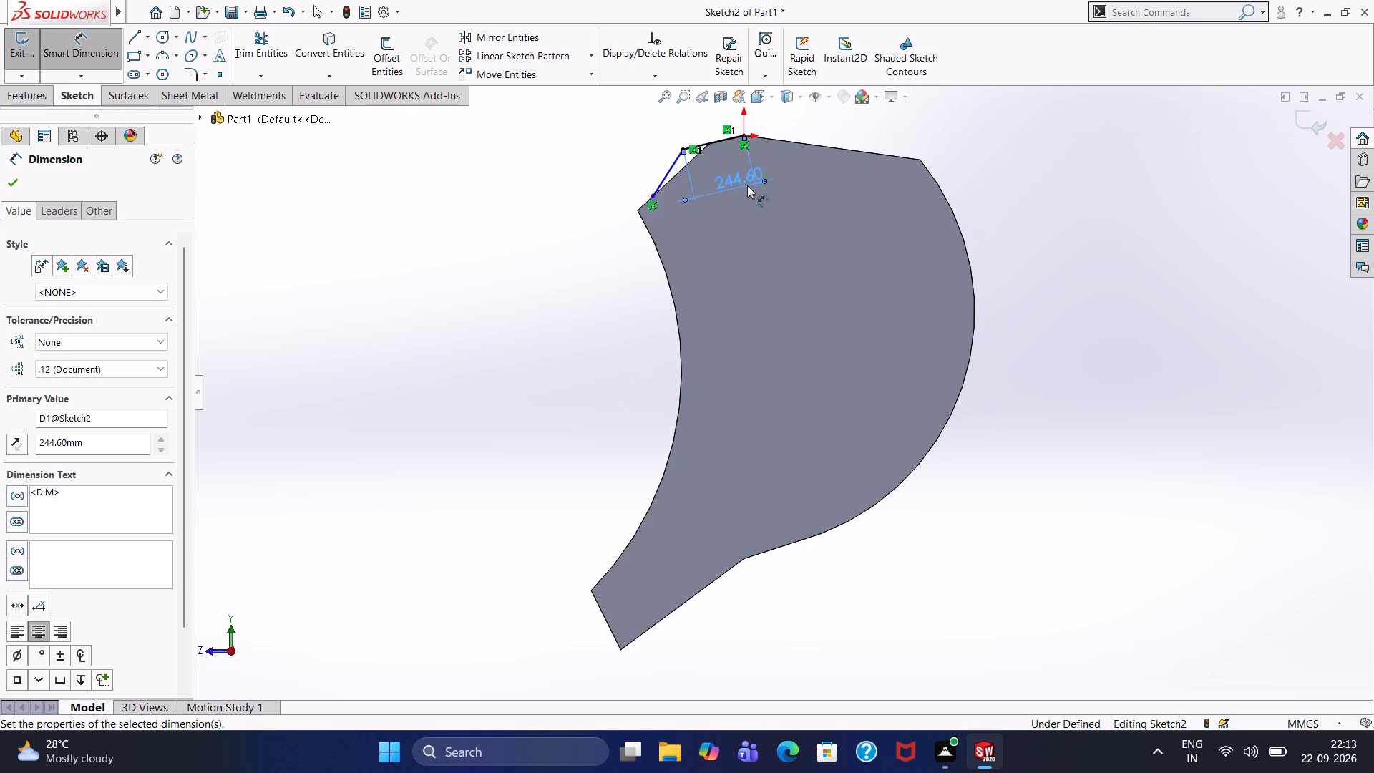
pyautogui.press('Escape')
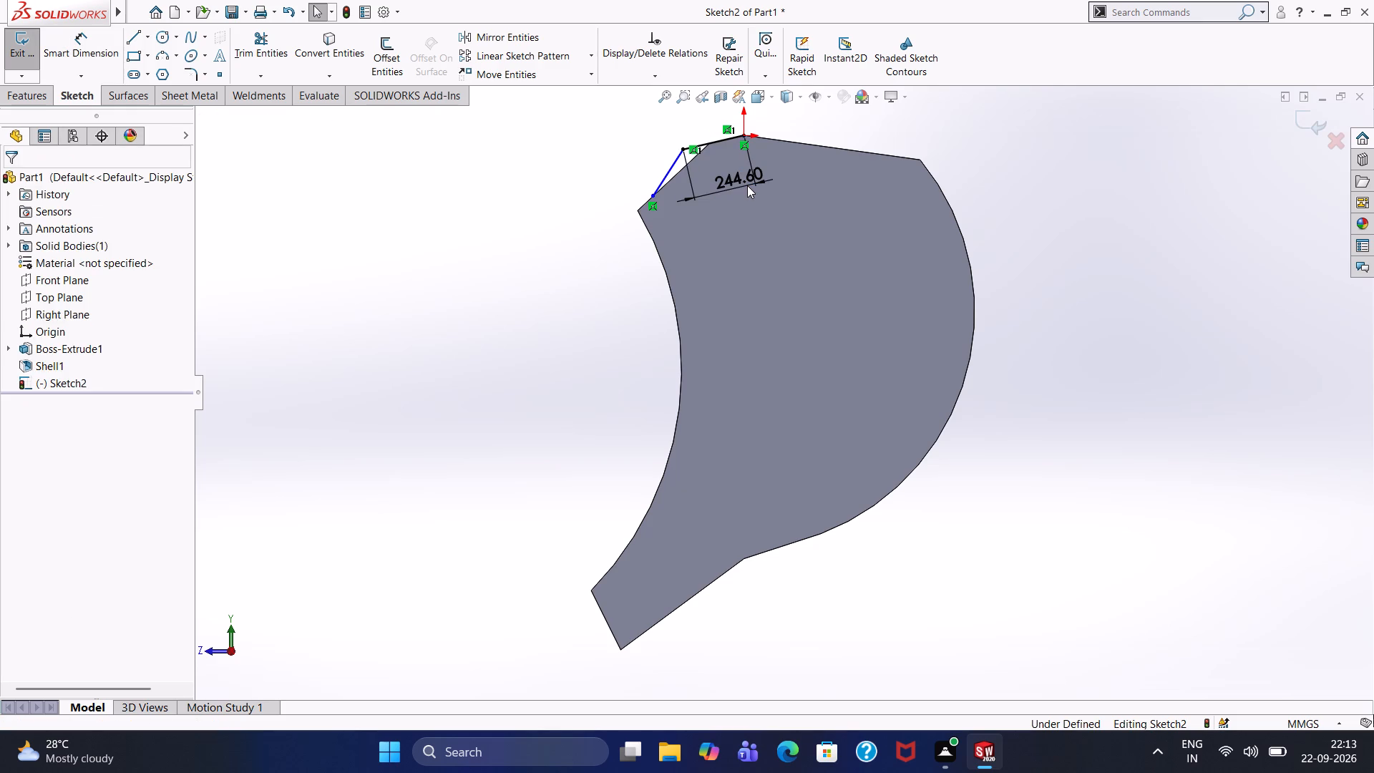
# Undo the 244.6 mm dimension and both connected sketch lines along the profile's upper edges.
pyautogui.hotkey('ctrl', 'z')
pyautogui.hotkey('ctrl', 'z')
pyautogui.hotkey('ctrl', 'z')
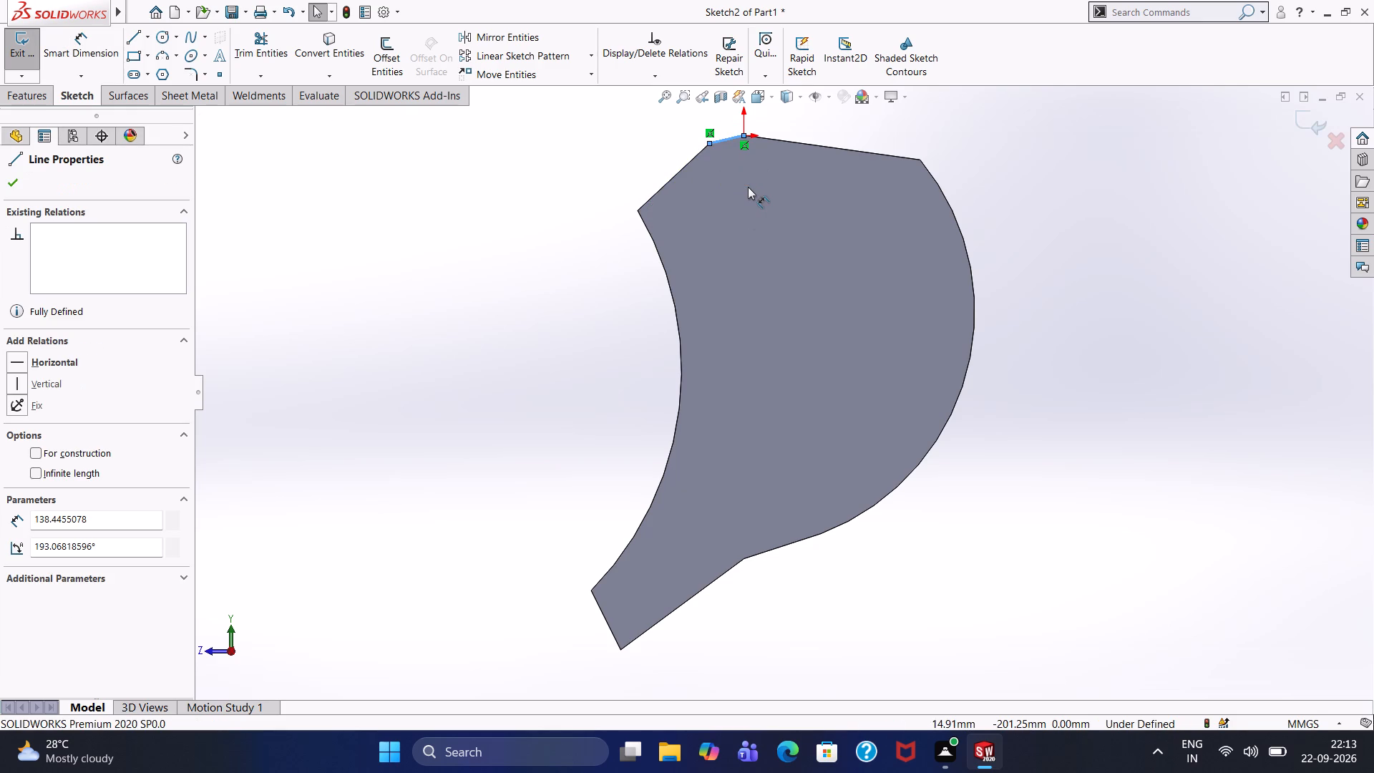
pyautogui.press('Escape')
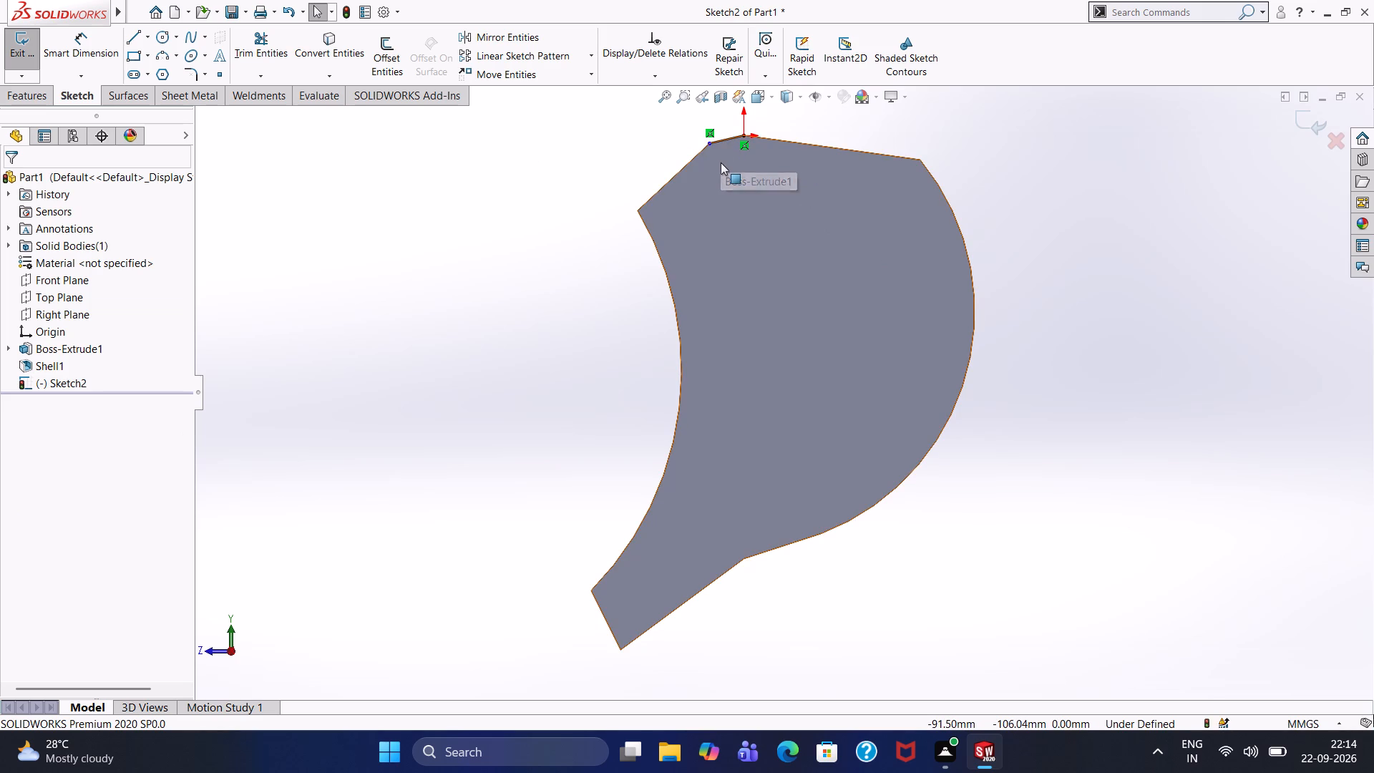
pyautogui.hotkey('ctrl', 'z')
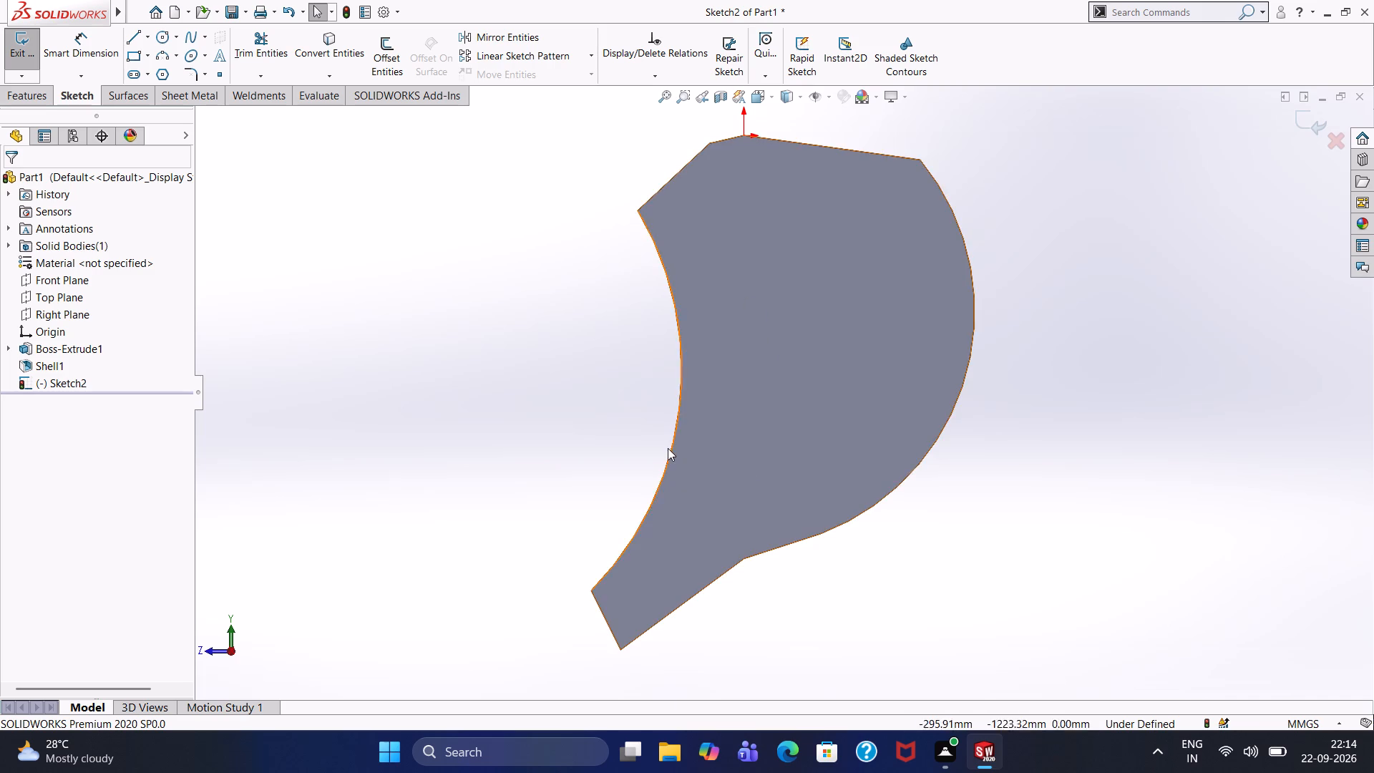
# Examine the shelled bucket's open side, wall edges and inner cavity.
pyautogui.scroll(-1, 516, 276)
pyautogui.scroll(1, 516, 276)
pyautogui.scroll(-1, 516, 276)
pyautogui.scroll(1, 516, 276)
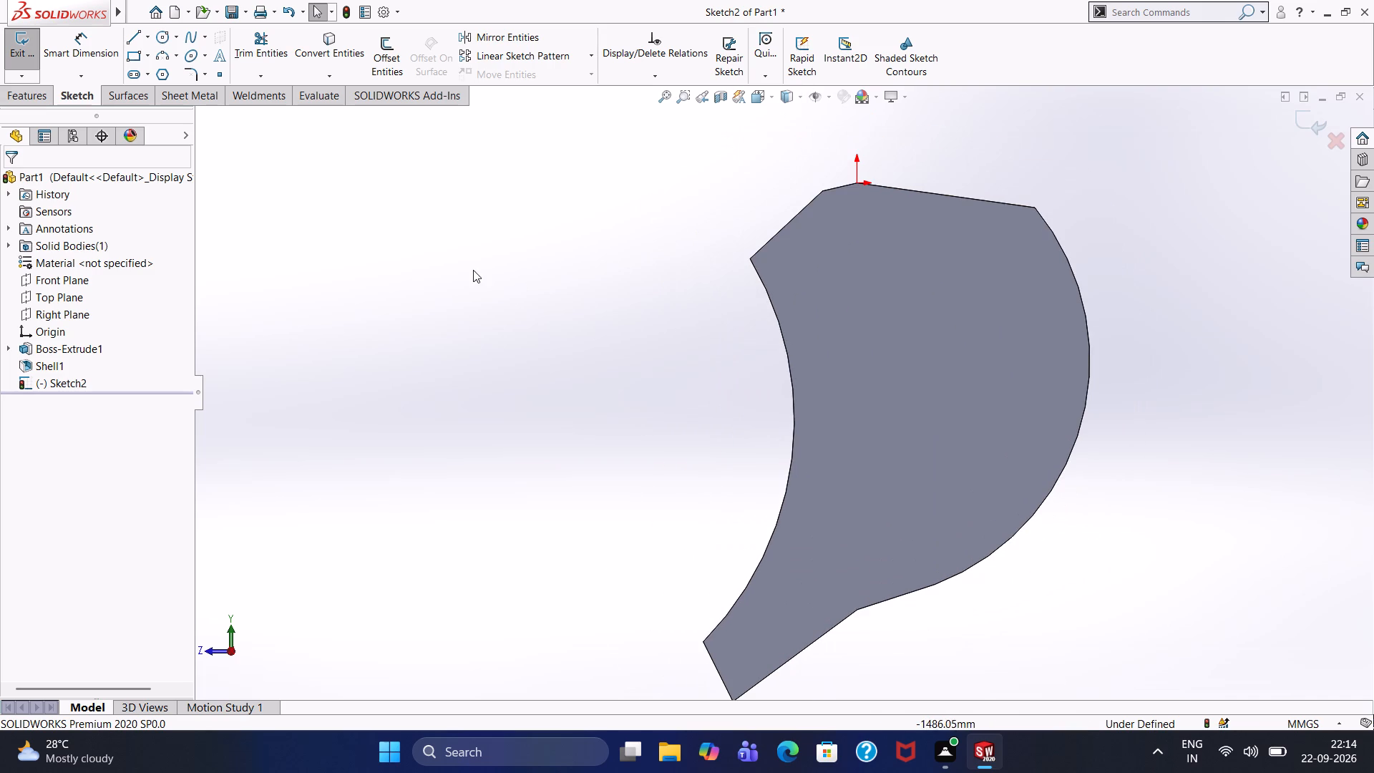
pyautogui.moveTo(500, 344); pyautogui.dragTo(562, 357, button='middle')
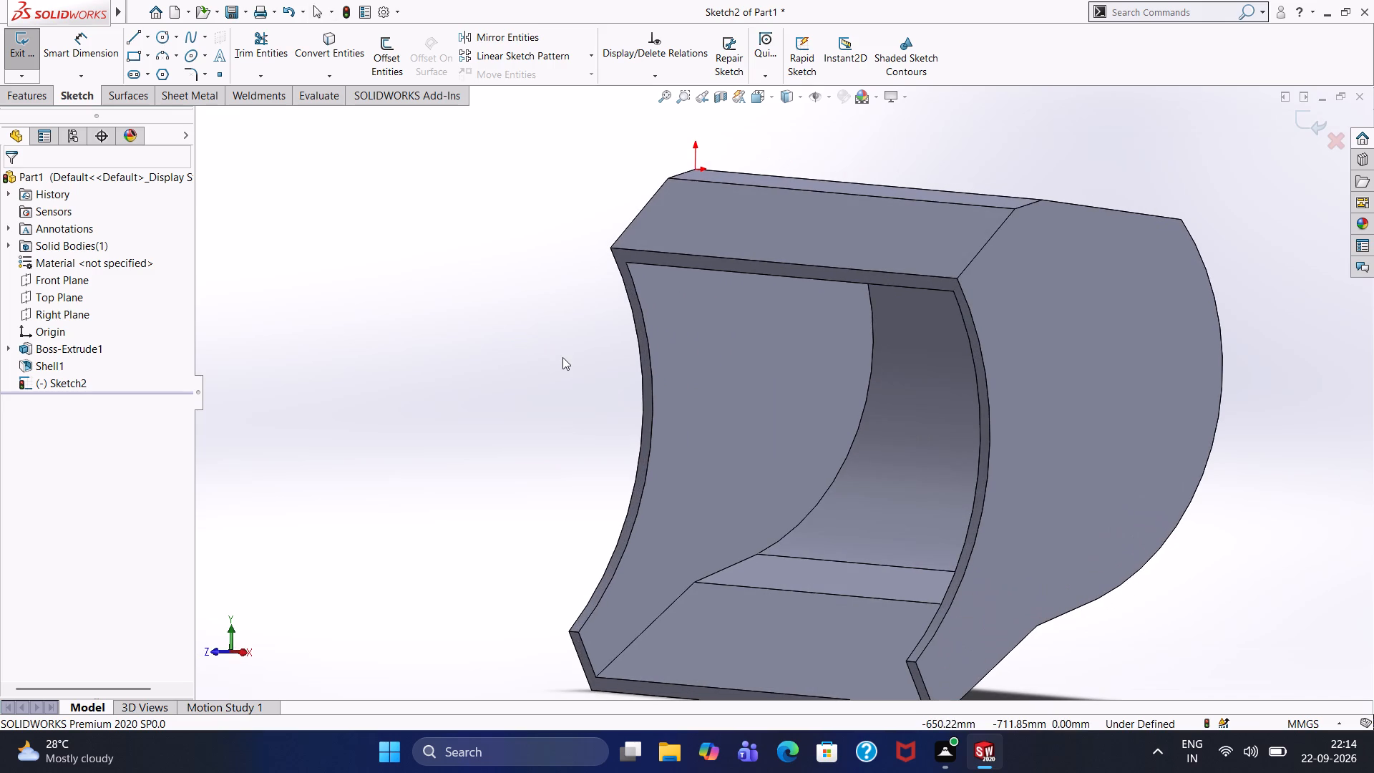
pyautogui.scroll(-1, 593, 361)
pyautogui.scroll(1, 593, 361)
pyautogui.scroll(-1, 593, 361)
pyautogui.scroll(1, 602, 361)
pyautogui.scroll(-1, 603, 361)
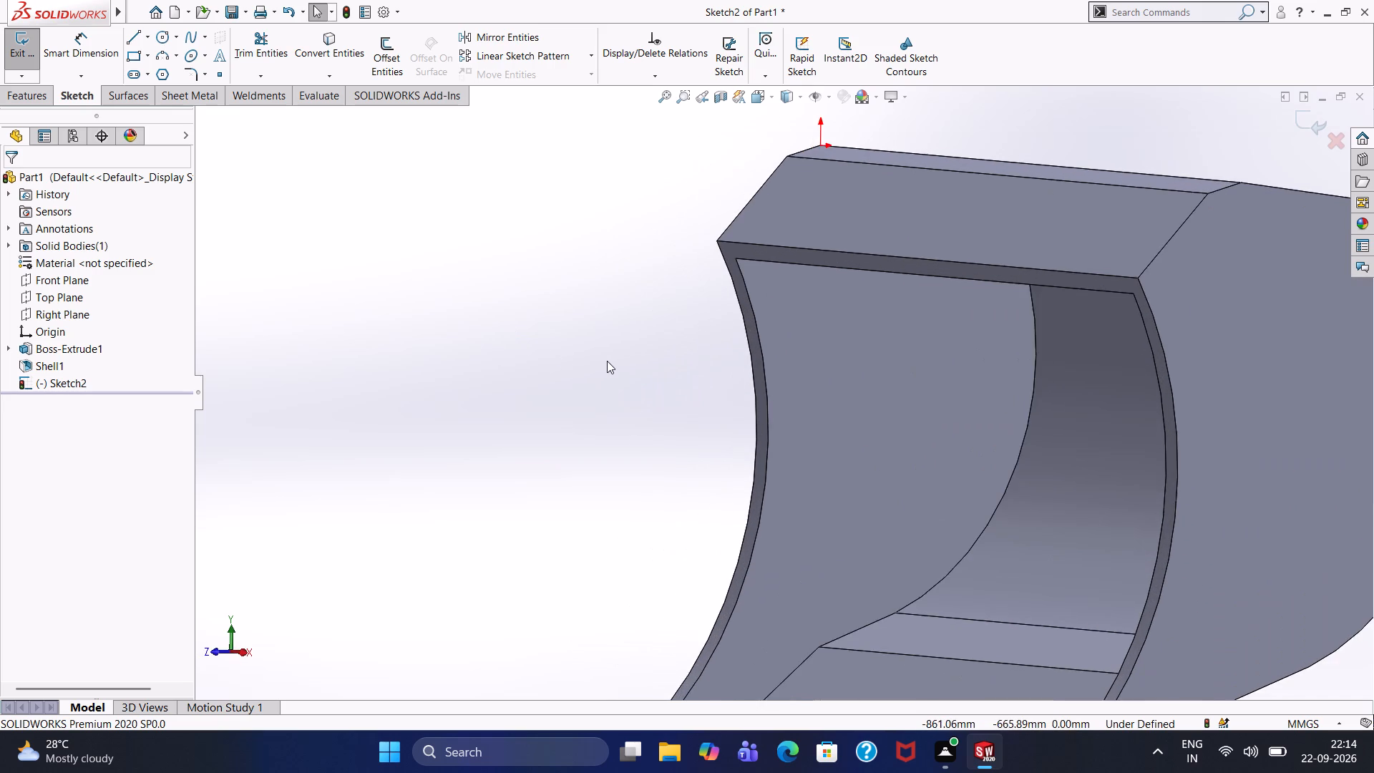
pyautogui.scroll(-1, 607, 361)
pyautogui.scroll(-1, 841, 407)
pyautogui.scroll(1, 841, 407)
pyautogui.scroll(-1, 841, 407)
pyautogui.scroll(1, 841, 407)
pyautogui.scroll(-1, 841, 407)
pyautogui.scroll(1, 841, 407)
pyautogui.scroll(-1, 841, 407)
pyautogui.scroll(1, 841, 407)
pyautogui.scroll(-1, 841, 407)
pyautogui.scroll(1, 841, 407)
pyautogui.scroll(-1, 841, 407)
pyautogui.scroll(1, 841, 407)
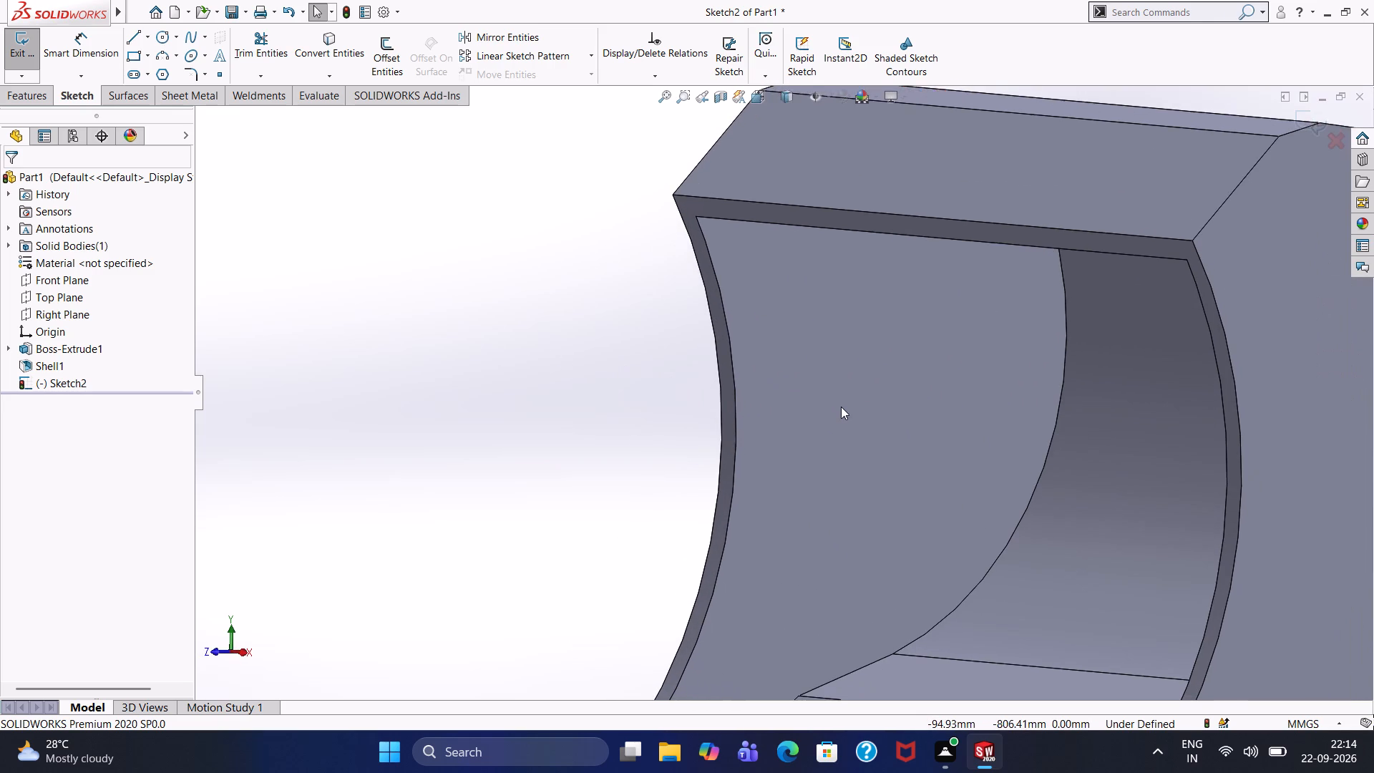
pyautogui.scroll(-1, 840, 403)
pyautogui.scroll(1, 840, 403)
pyautogui.scroll(-1, 840, 403)
pyautogui.scroll(3, 840, 403)
pyautogui.scroll(-1, 838, 402)
pyautogui.scroll(5, 838, 402)
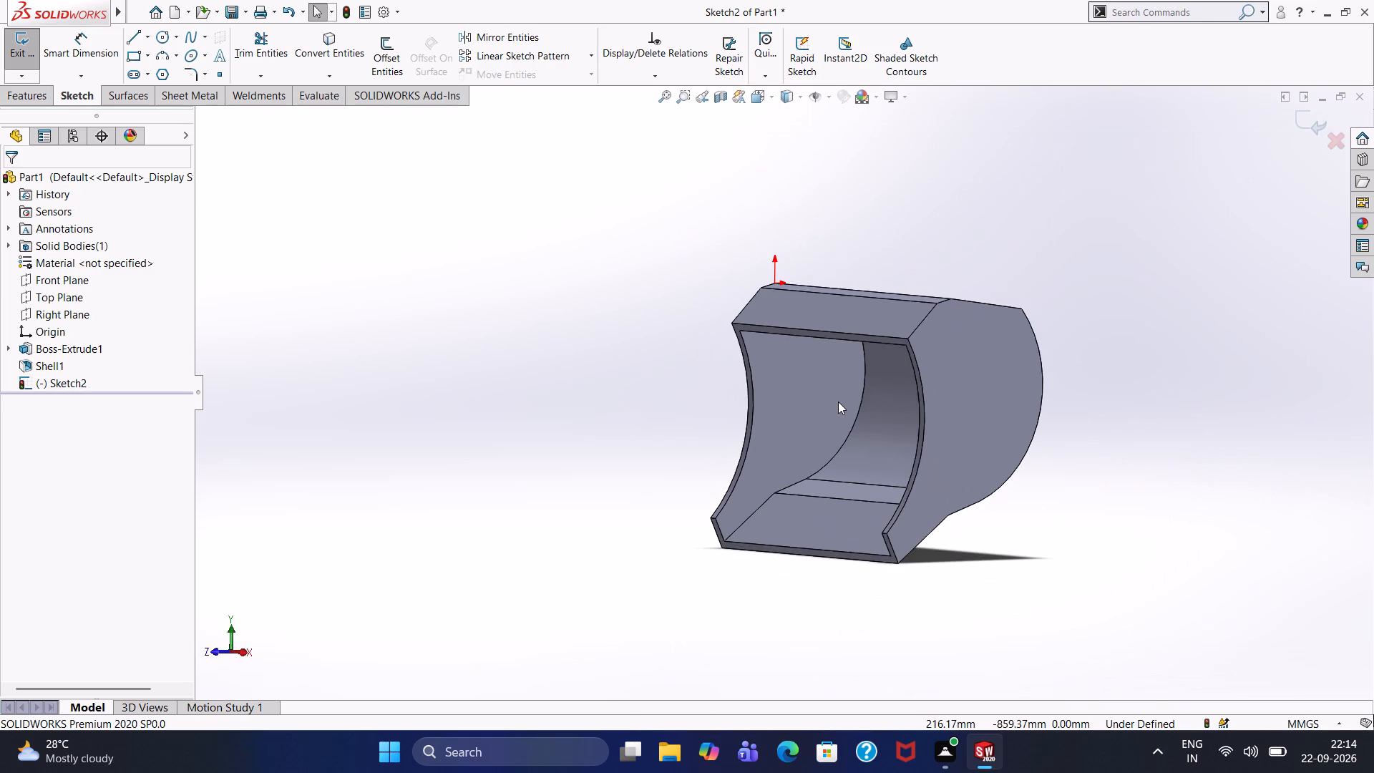
# Inspect the bucket from all around, including its opening, both end faces and the flat upper faces.
pyautogui.moveTo(663, 423); pyautogui.dragTo(746, 437, button='middle')
pyautogui.scroll(-1, 745, 431)
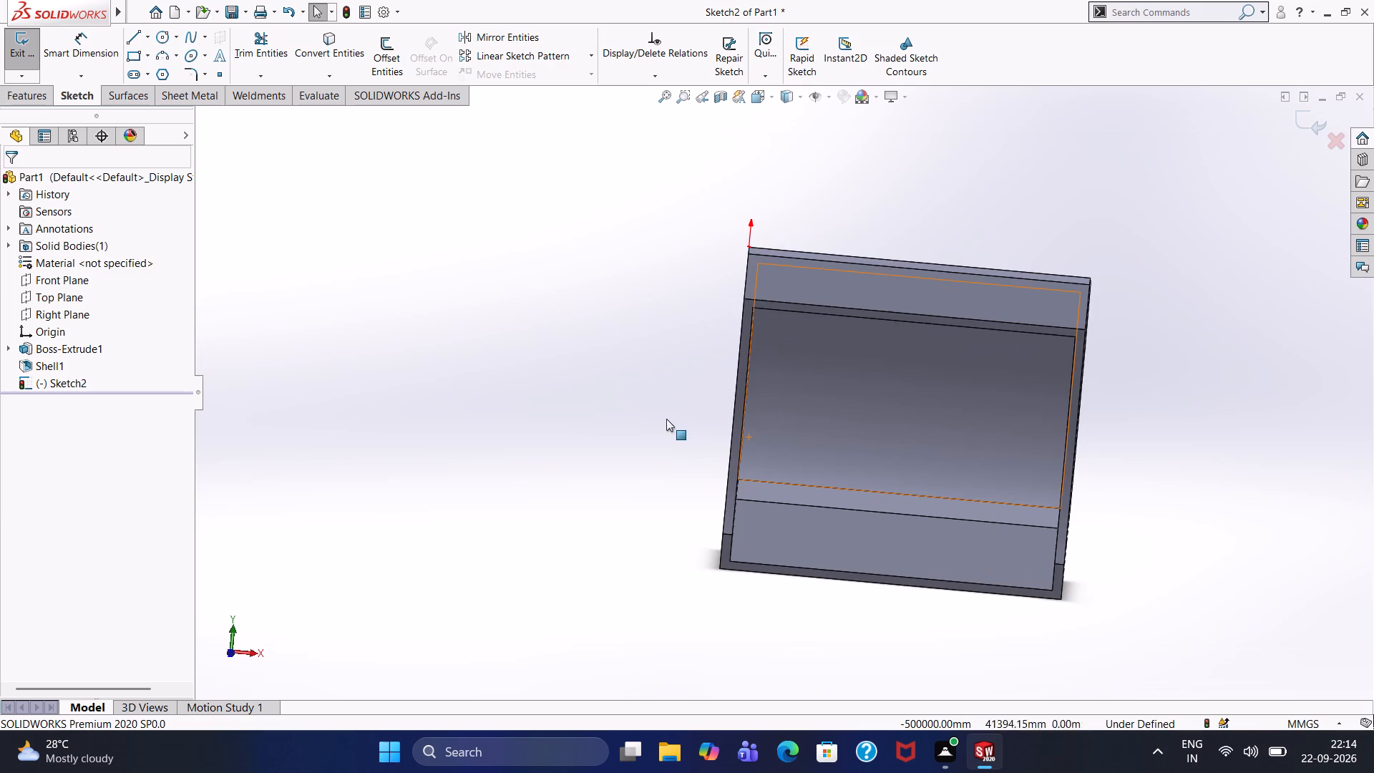
pyautogui.moveTo(666, 409); pyautogui.dragTo(604, 253, button='middle')
pyautogui.moveTo(604, 268); pyautogui.dragTo(673, 371, button='middle')
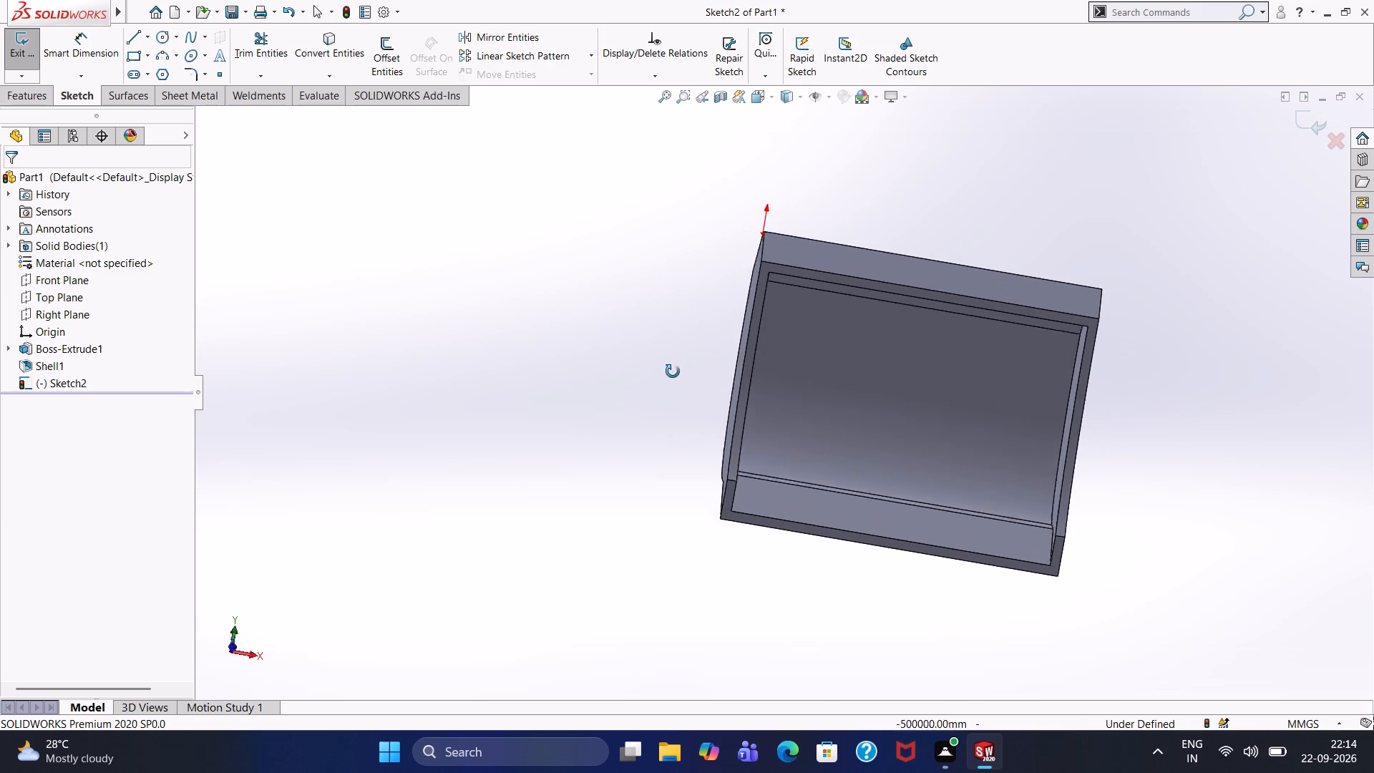
pyautogui.moveTo(673, 371); pyautogui.dragTo(673, 375, button='middle')
pyautogui.moveTo(658, 343); pyautogui.dragTo(780, 476, button='middle')
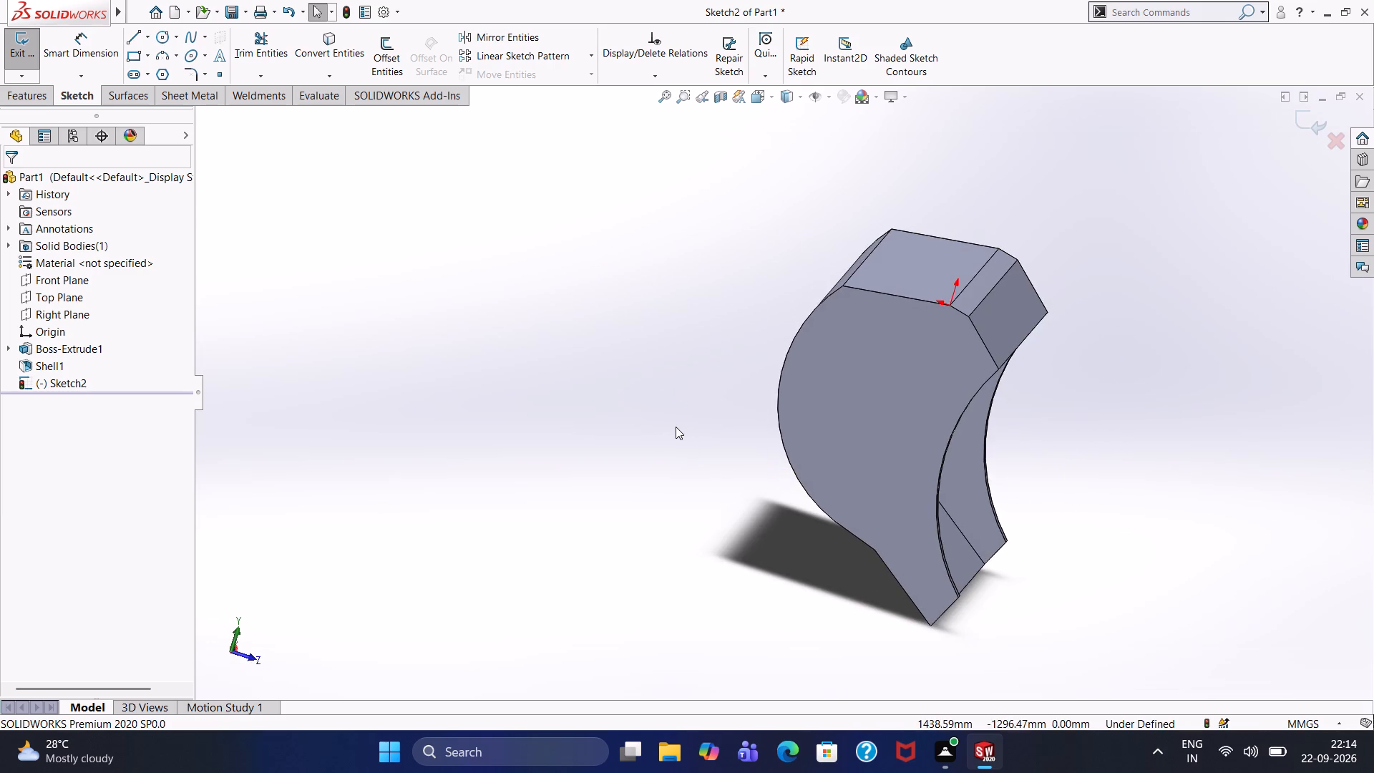
pyautogui.moveTo(676, 427); pyautogui.dragTo(726, 480, button='middle')
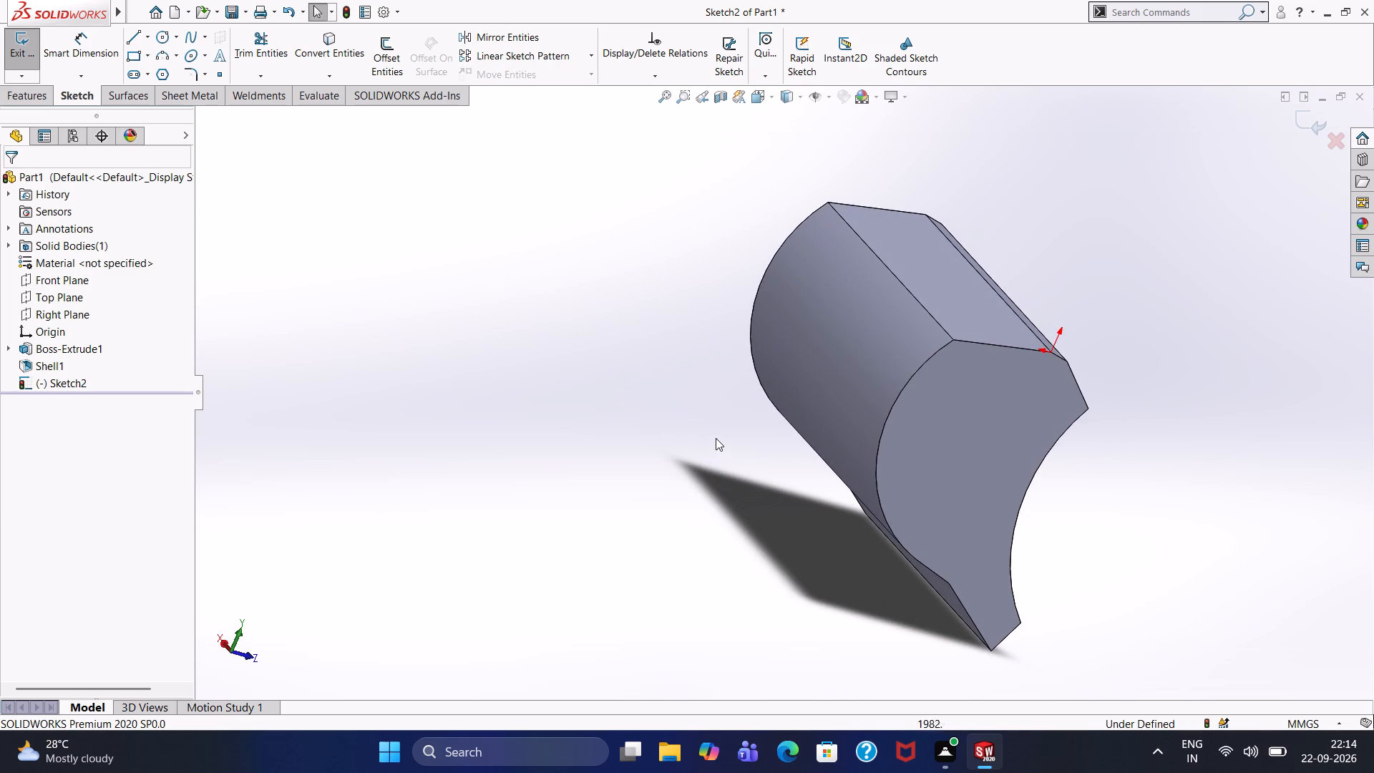
pyautogui.moveTo(716, 438); pyautogui.dragTo(647, 483, button='middle')
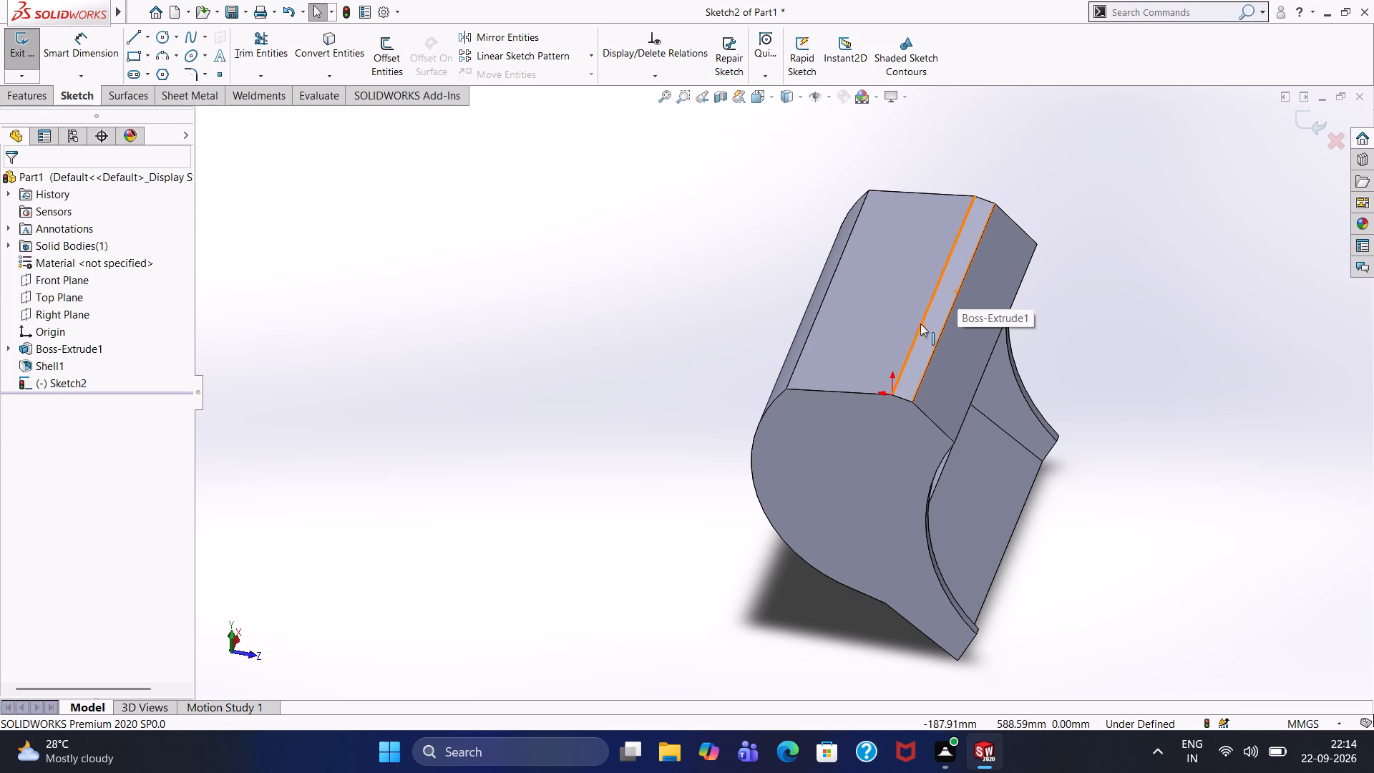
pyautogui.moveTo(422, 296); pyautogui.dragTo(351, 324, button='middle')
pyautogui.moveTo(347, 326); pyautogui.dragTo(311, 352, button='middle')
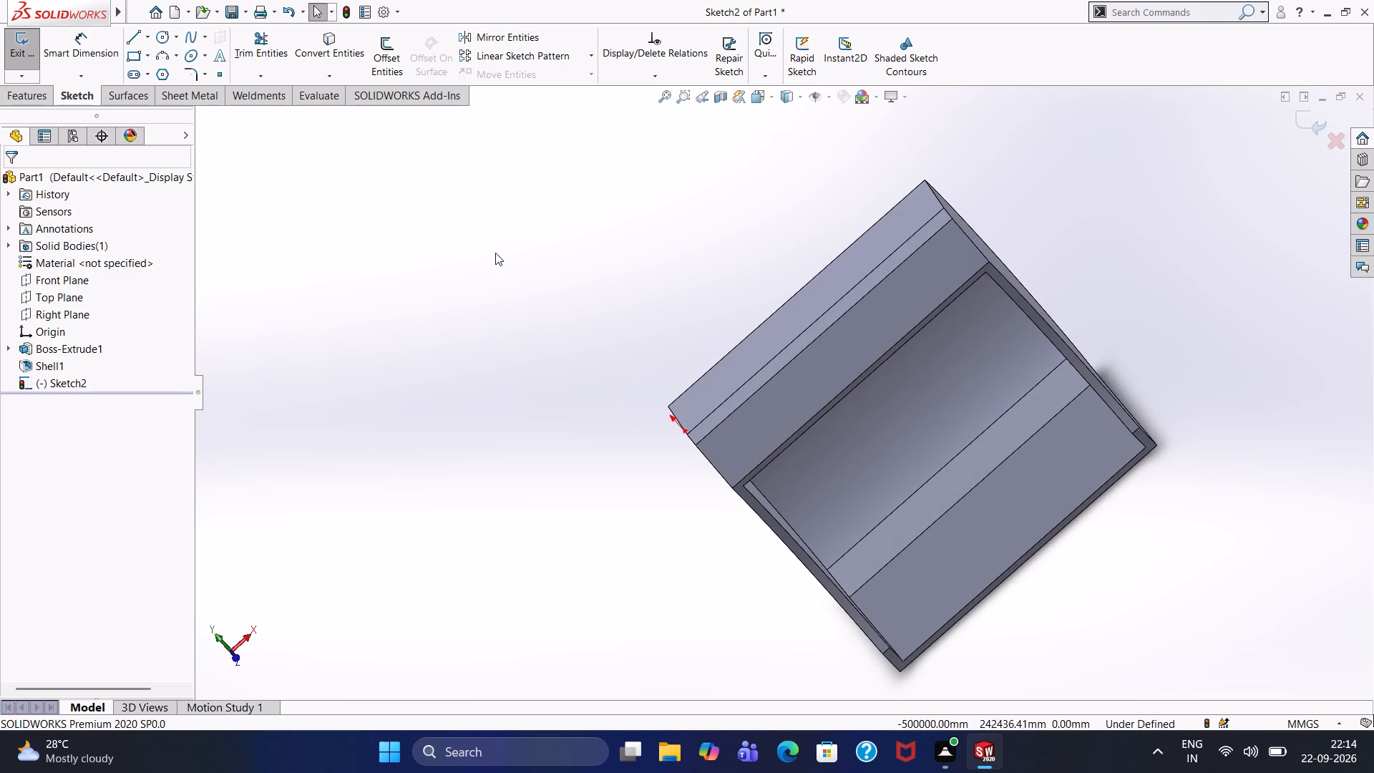
pyautogui.moveTo(497, 253); pyautogui.dragTo(409, 327, button='middle')
pyautogui.moveTo(517, 250); pyautogui.dragTo(513, 315, button='middle')
pyautogui.moveTo(500, 300); pyautogui.dragTo(570, 337, button='middle')
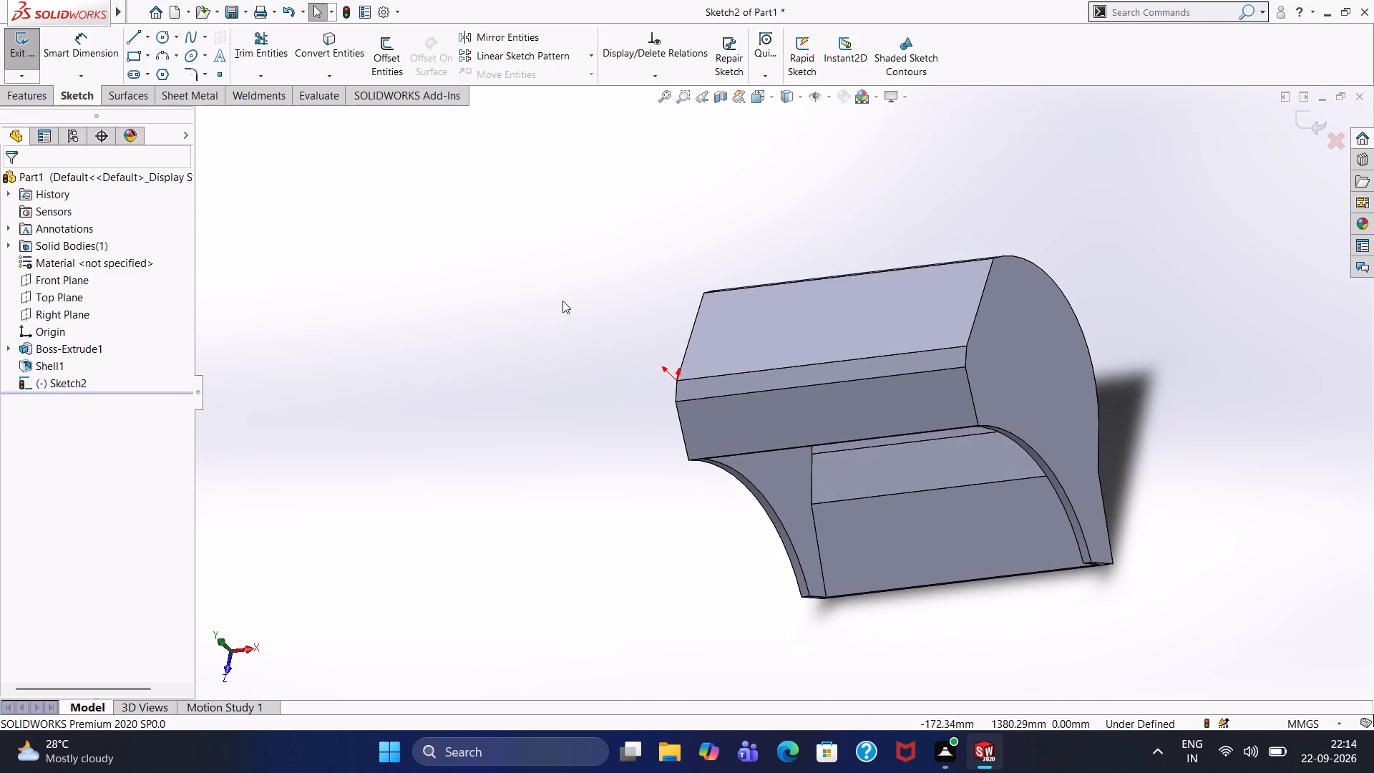
pyautogui.moveTo(562, 301); pyautogui.dragTo(715, 198, button='middle')
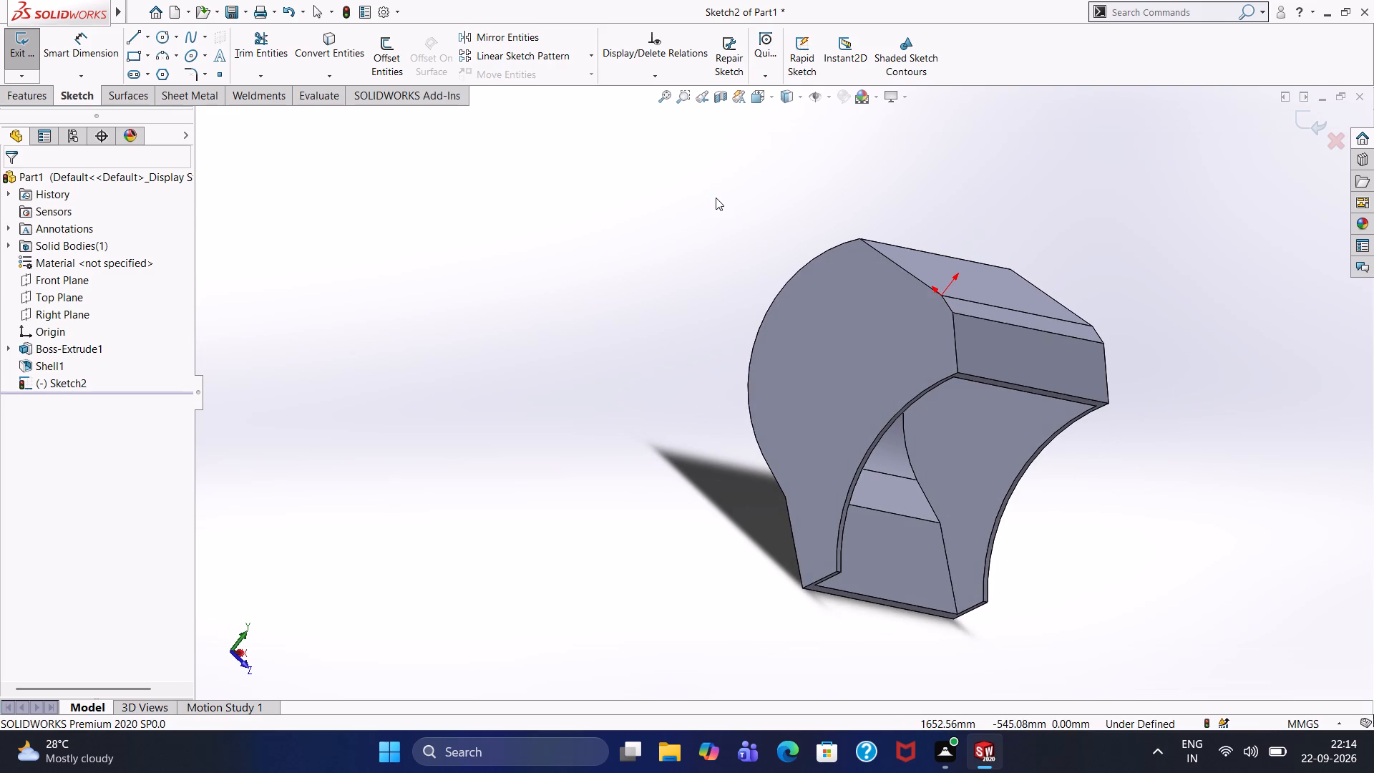
pyautogui.moveTo(711, 200); pyautogui.dragTo(765, 200, button='middle')
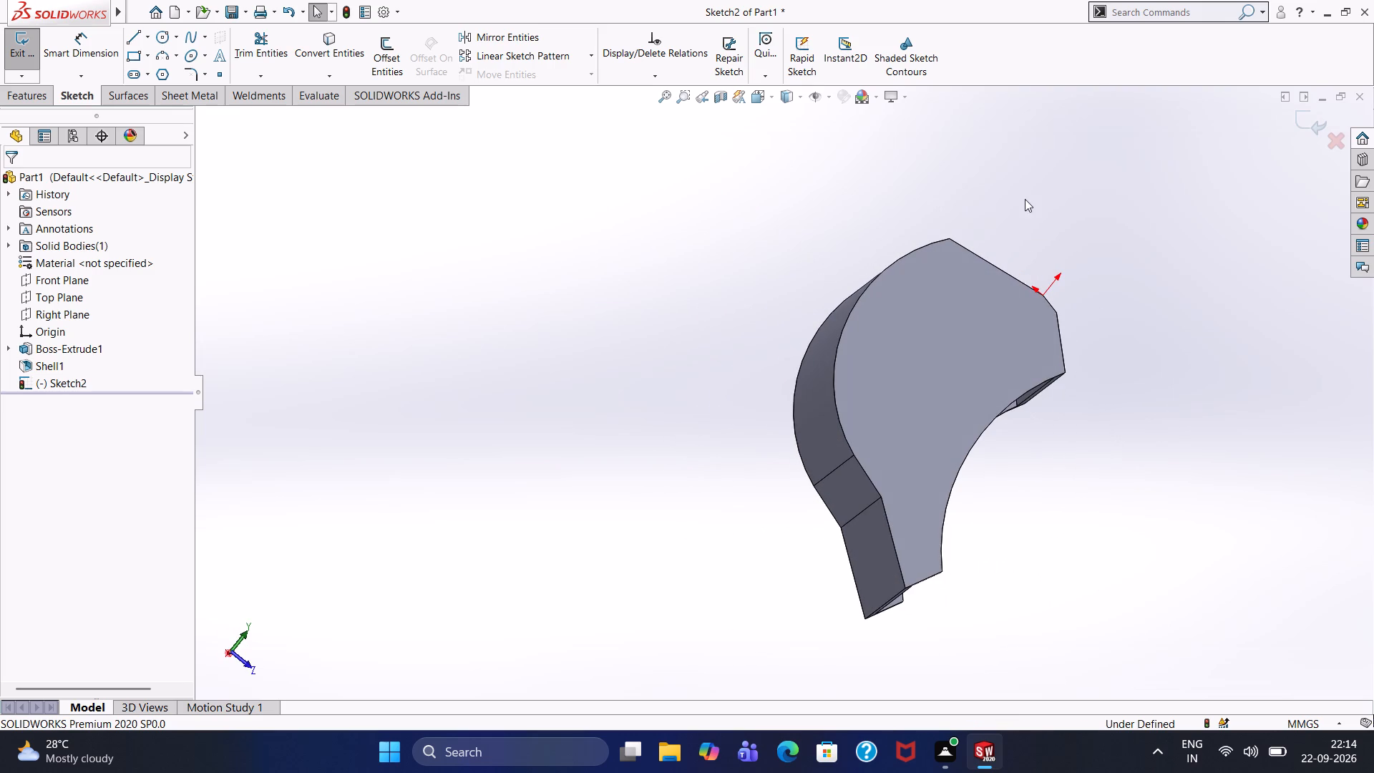
pyautogui.moveTo(1020, 225); pyautogui.dragTo(933, 222, button='middle')
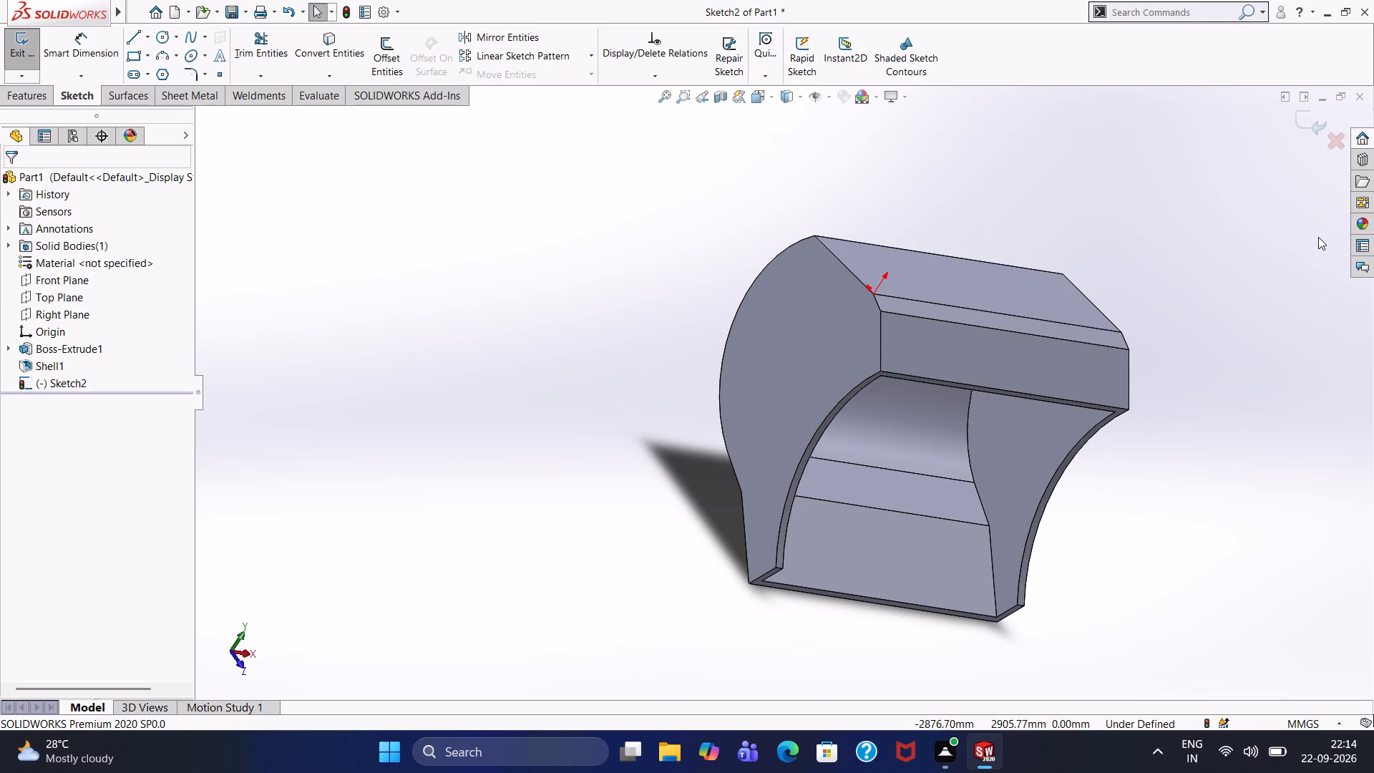
pyautogui.moveTo(1206, 288); pyautogui.dragTo(1051, 291, button='middle')
pyautogui.moveTo(1086, 267); pyautogui.dragTo(1078, 259, button='middle')
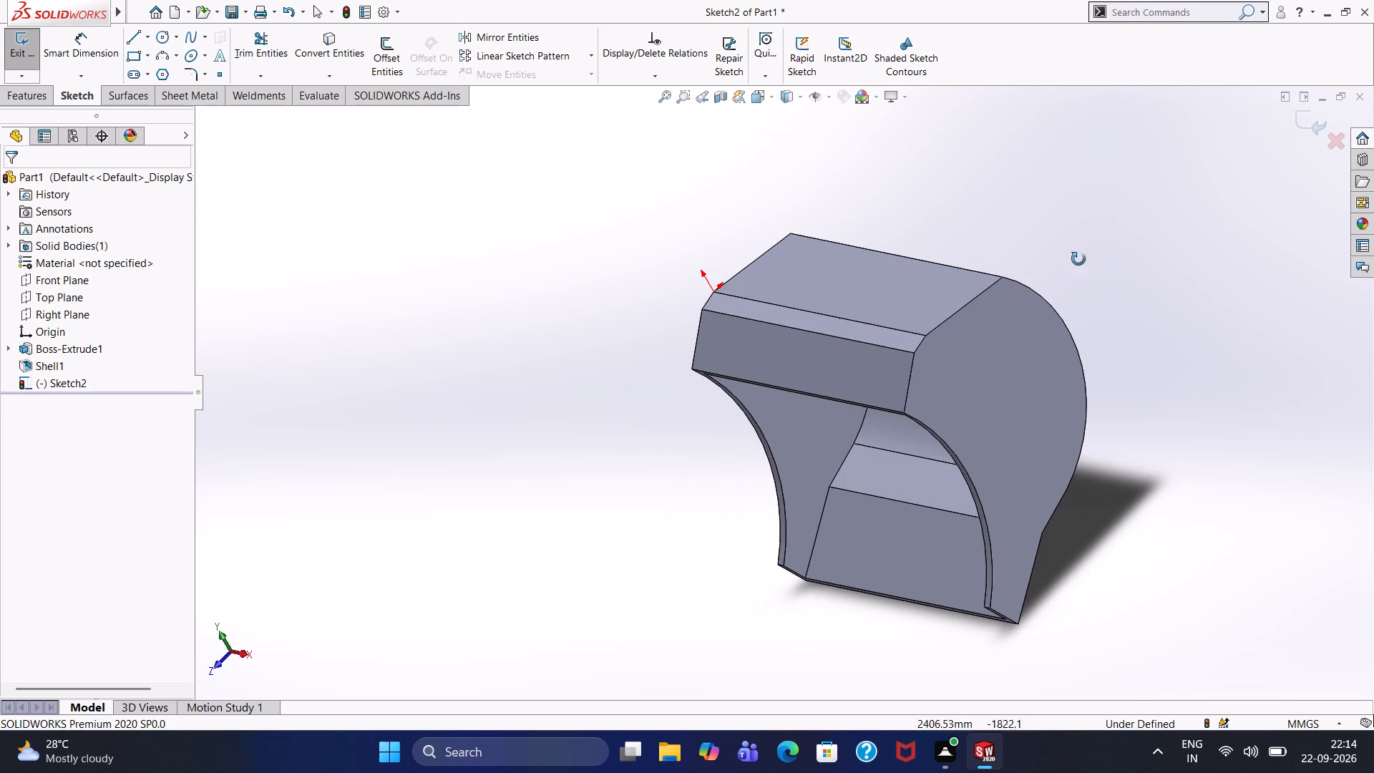
pyautogui.moveTo(1078, 259); pyautogui.dragTo(1062, 251, button='middle')
pyautogui.moveTo(1056, 244); pyautogui.dragTo(1024, 193, button='middle')
pyautogui.middleClick(1024, 193)
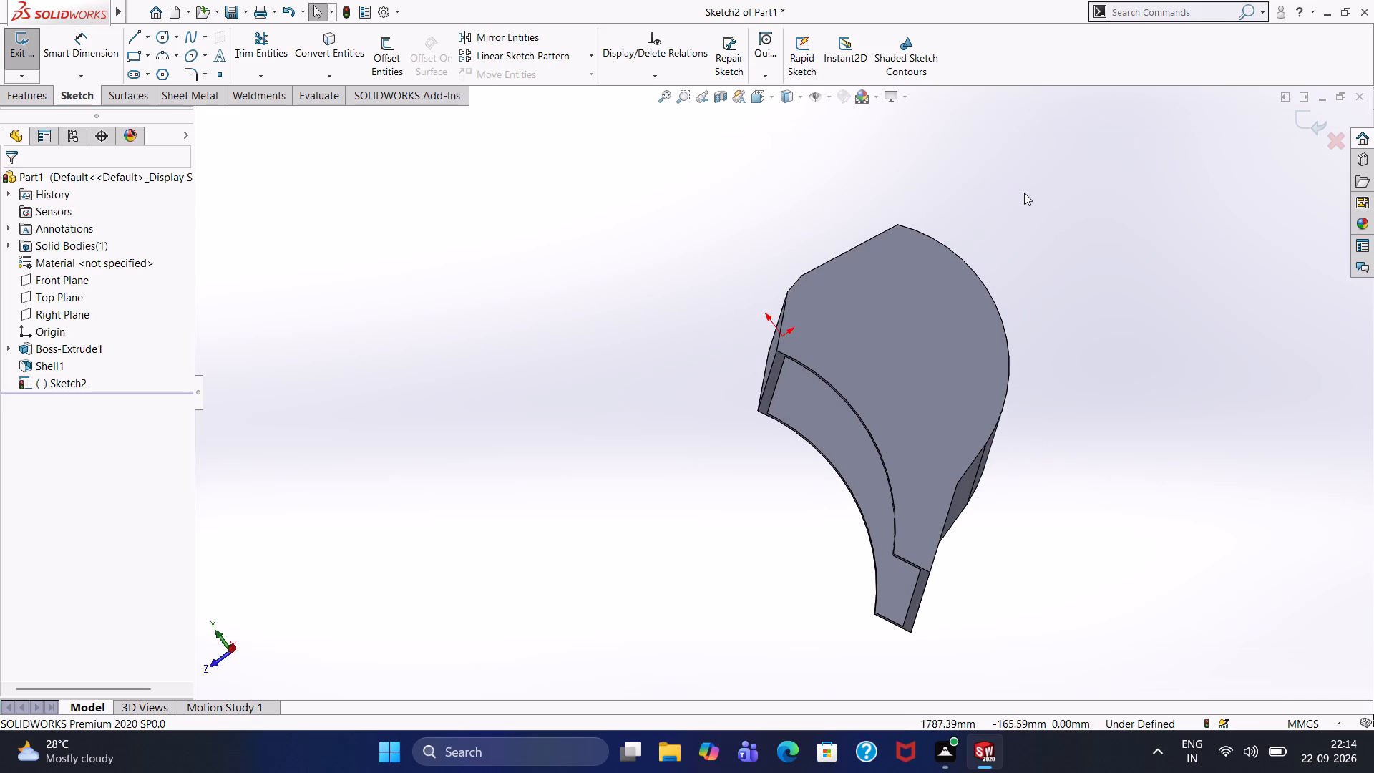
# Examine the bucket's upper faces and outer end face up close and as part of the whole body.
pyautogui.scroll(-3, 1001, 269)
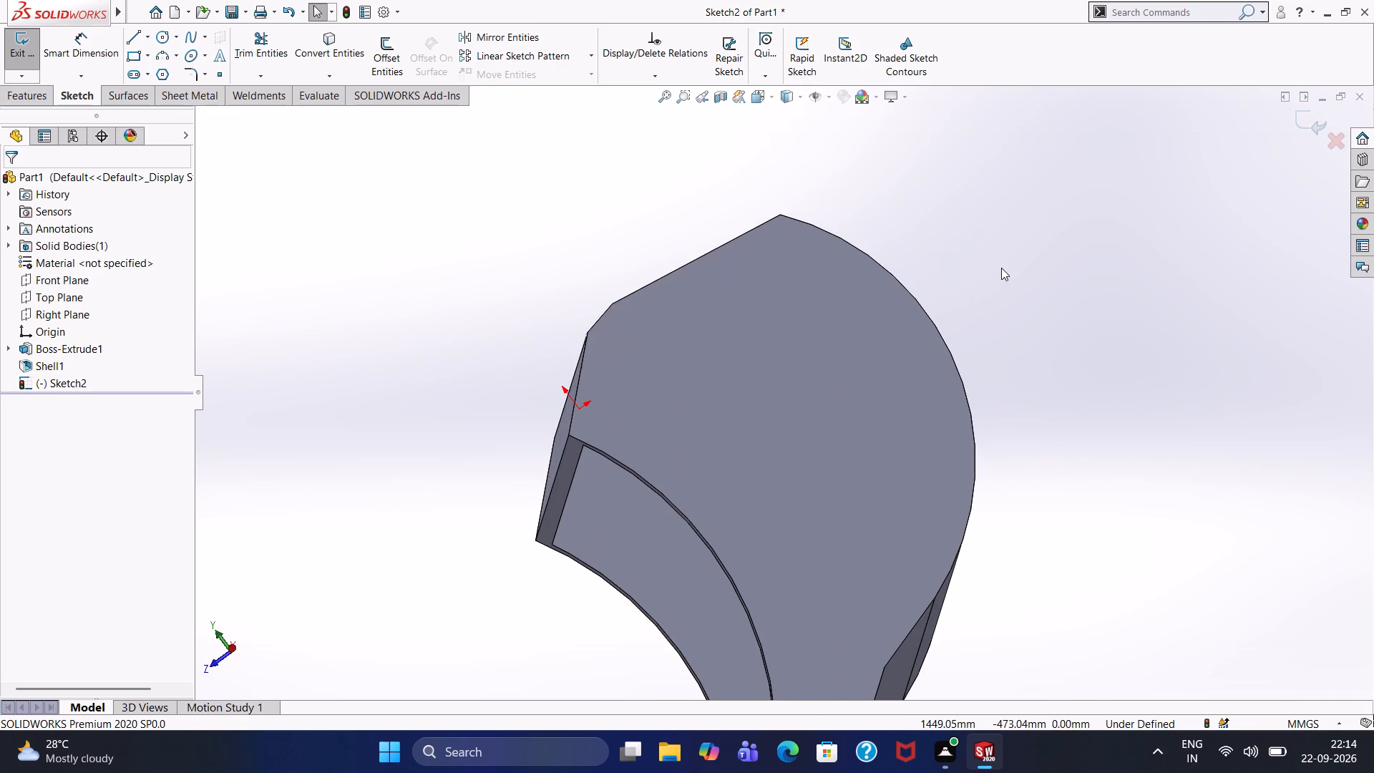
pyautogui.moveTo(1001, 268); pyautogui.dragTo(1038, 336, button='middle')
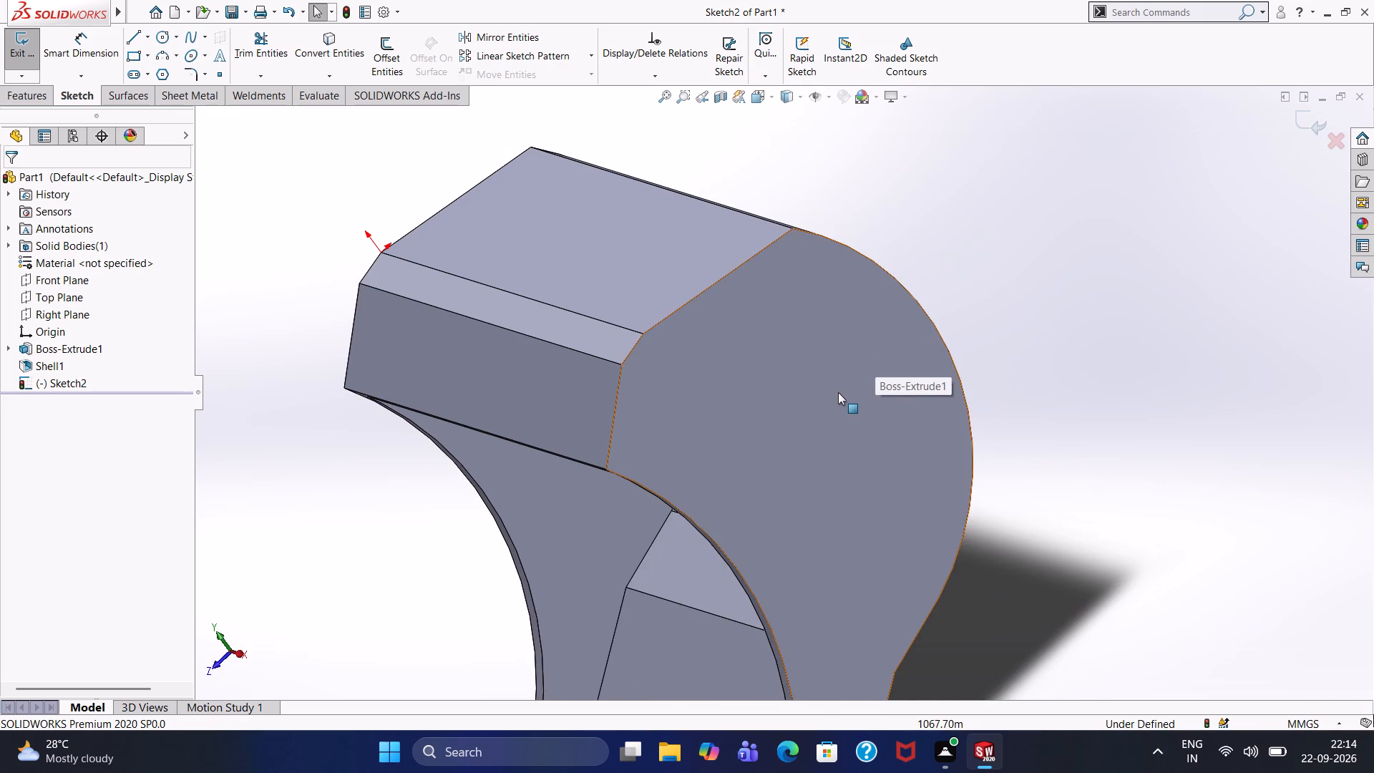
pyautogui.scroll(2, 673, 344)
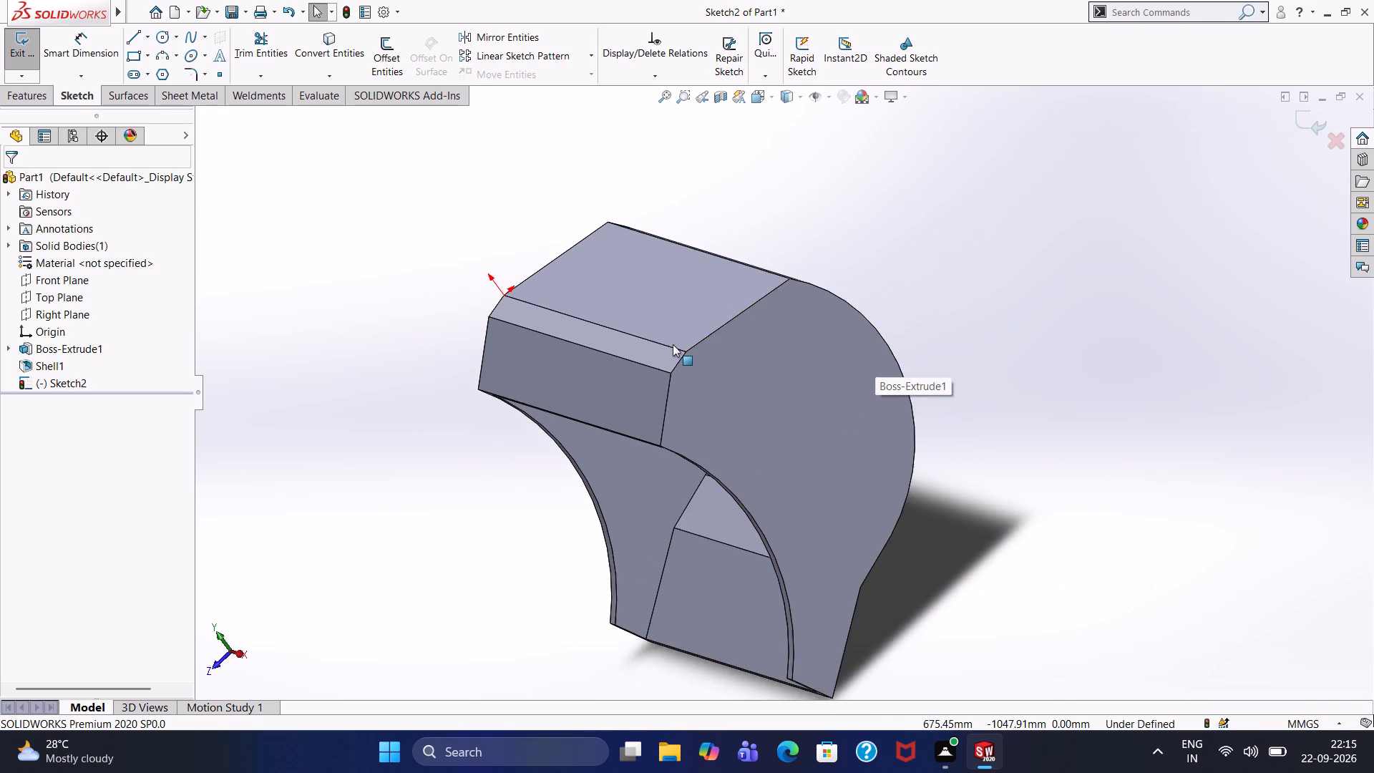
pyautogui.scroll(-1, 673, 344)
pyautogui.scroll(1, 673, 344)
pyautogui.scroll(-1, 673, 344)
pyautogui.scroll(1, 732, 389)
pyautogui.scroll(-1, 733, 389)
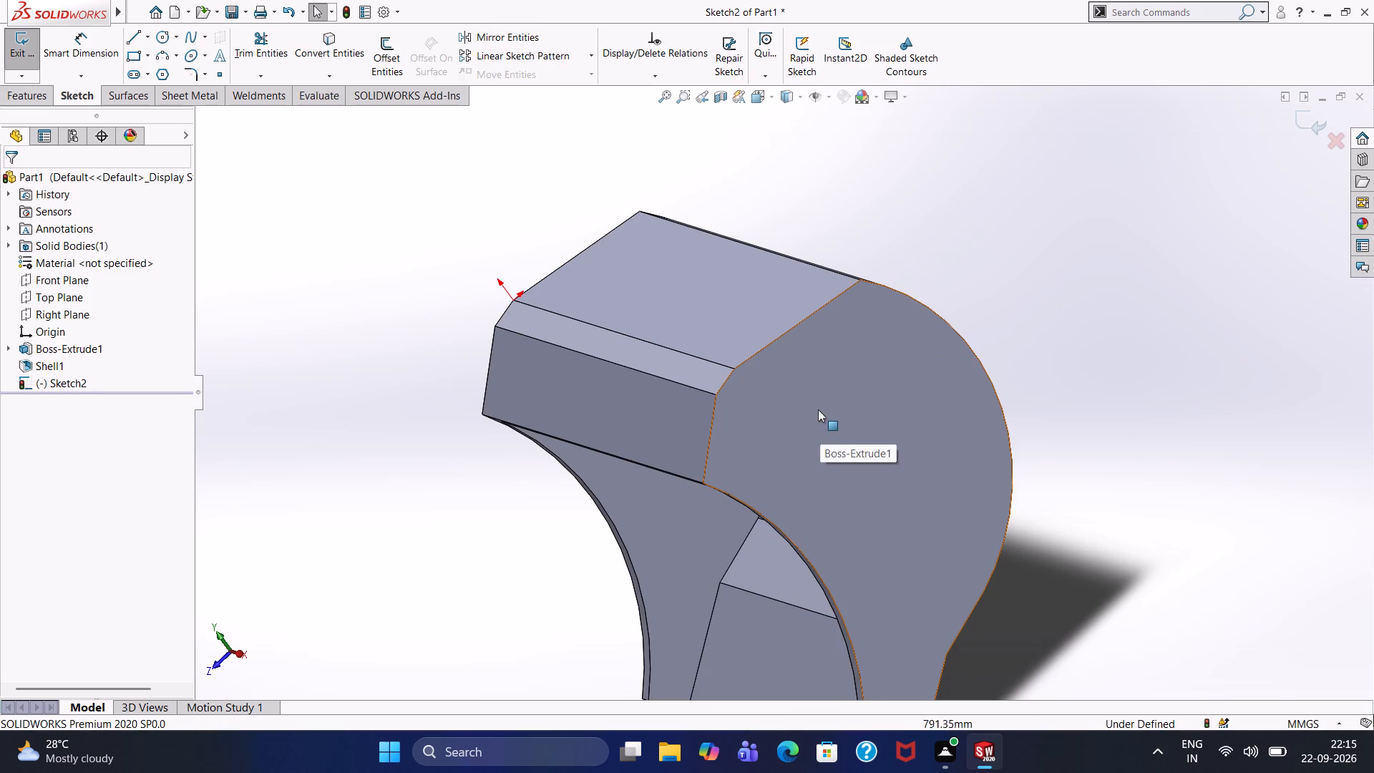
pyautogui.scroll(-3, 848, 380)
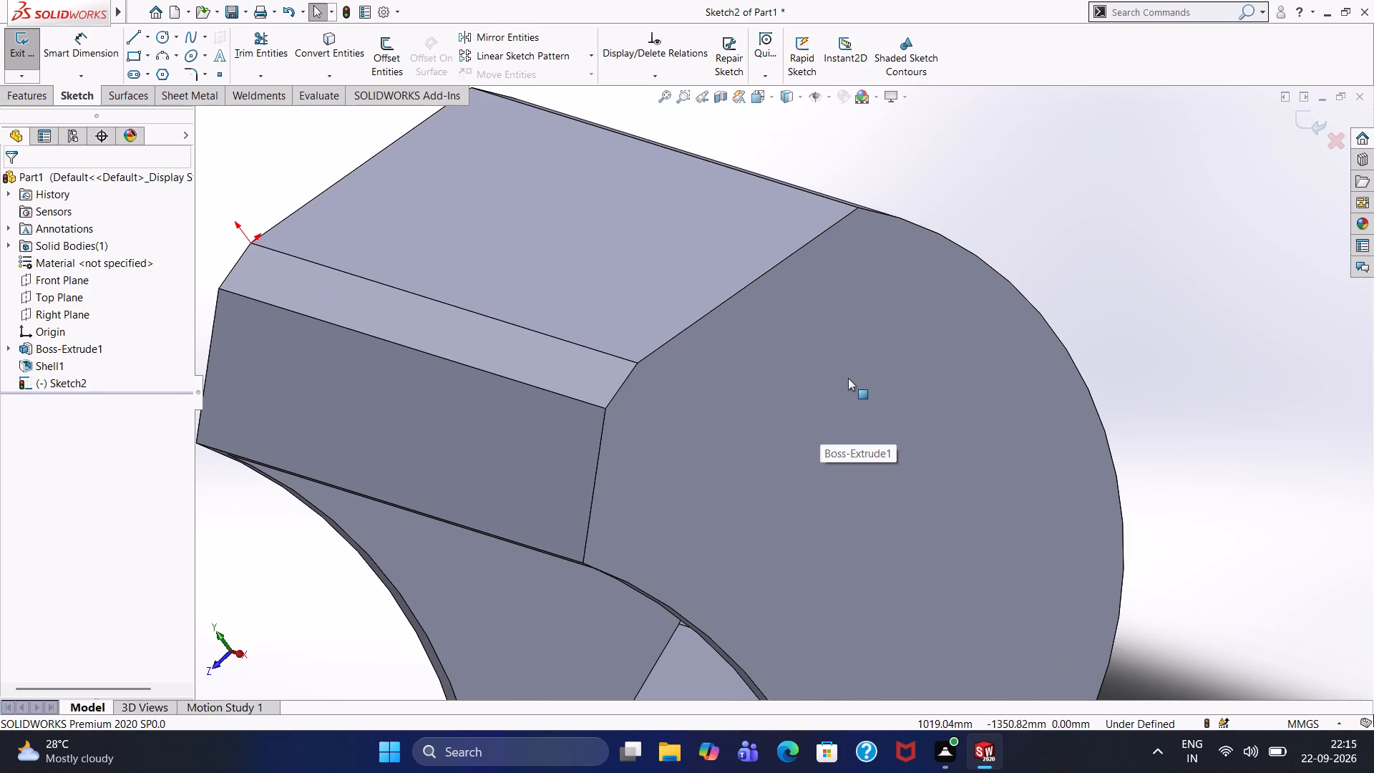
pyautogui.scroll(4, 847, 375)
pyautogui.scroll(-1, 847, 361)
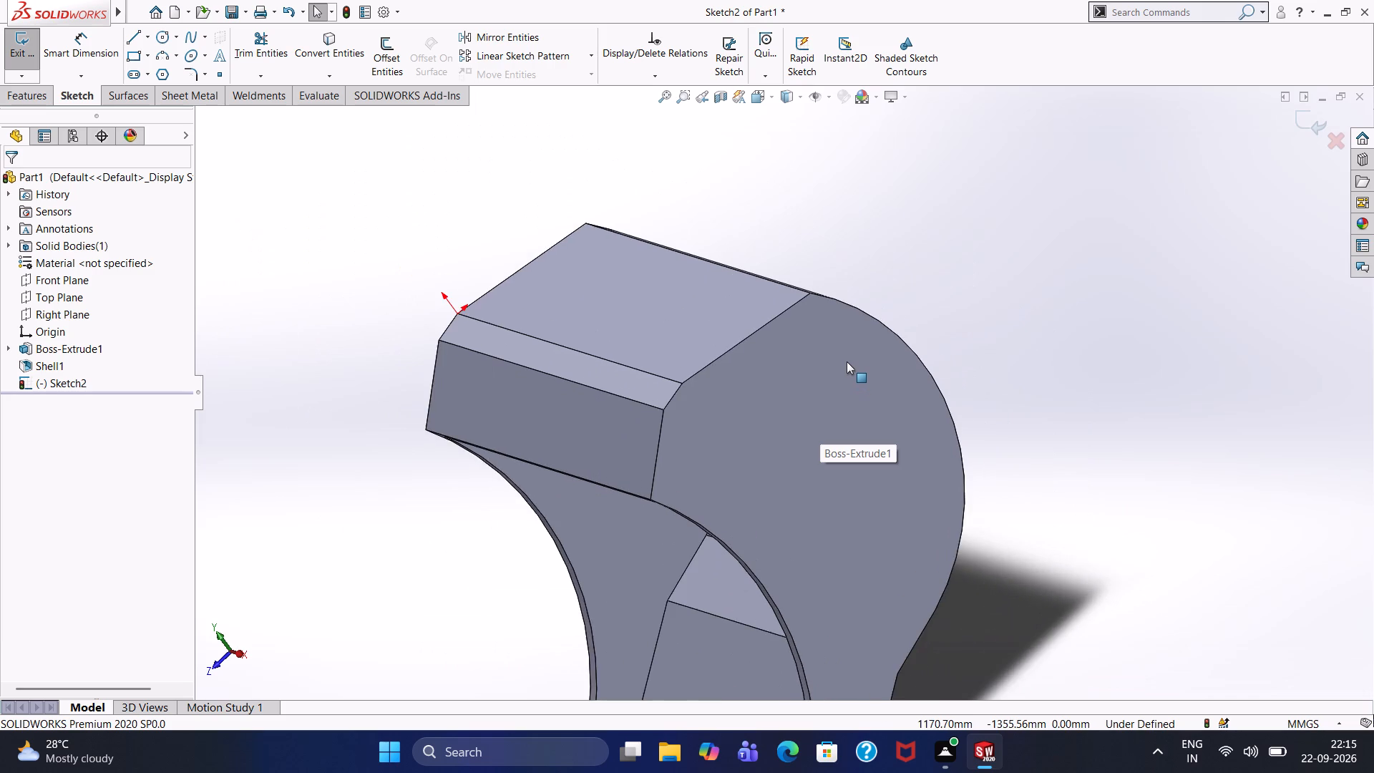
pyautogui.scroll(3, 847, 361)
pyautogui.scroll(1, 930, 332)
pyautogui.moveTo(930, 332); pyautogui.dragTo(934, 332, button='middle')
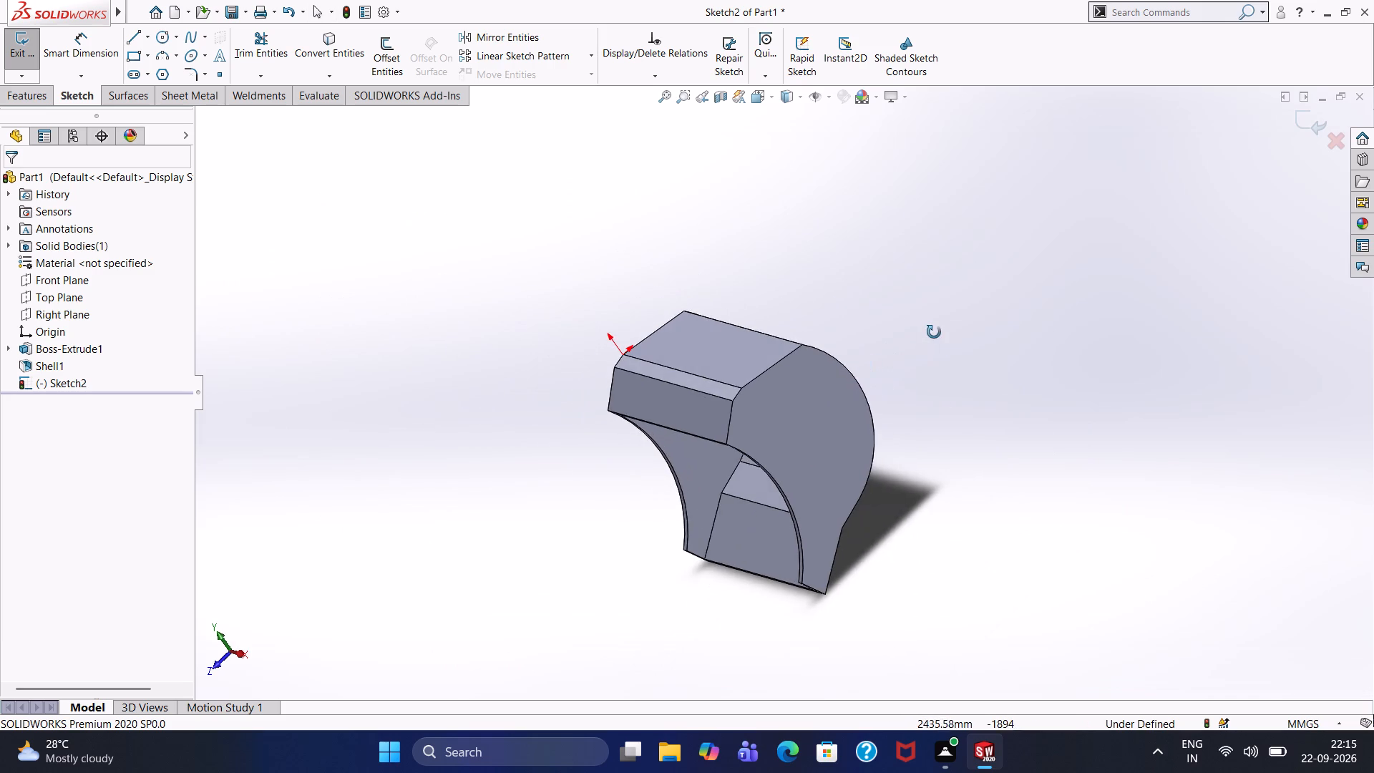
pyautogui.moveTo(934, 332); pyautogui.dragTo(971, 332, button='middle')
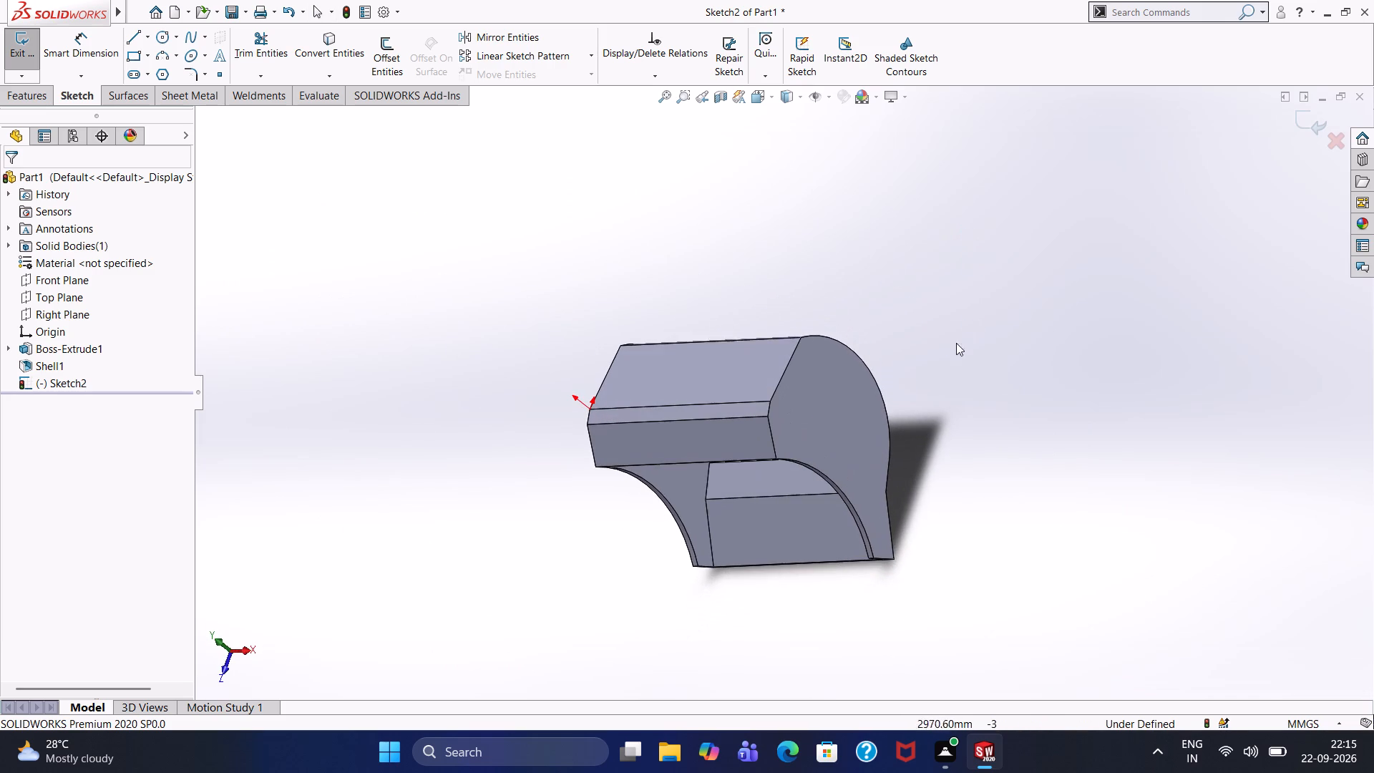
pyautogui.middleClick(900, 350)
pyautogui.moveTo(904, 376); pyautogui.dragTo(855, 304, button='middle')
pyautogui.moveTo(854, 304); pyautogui.dragTo(920, 324, button='middle')
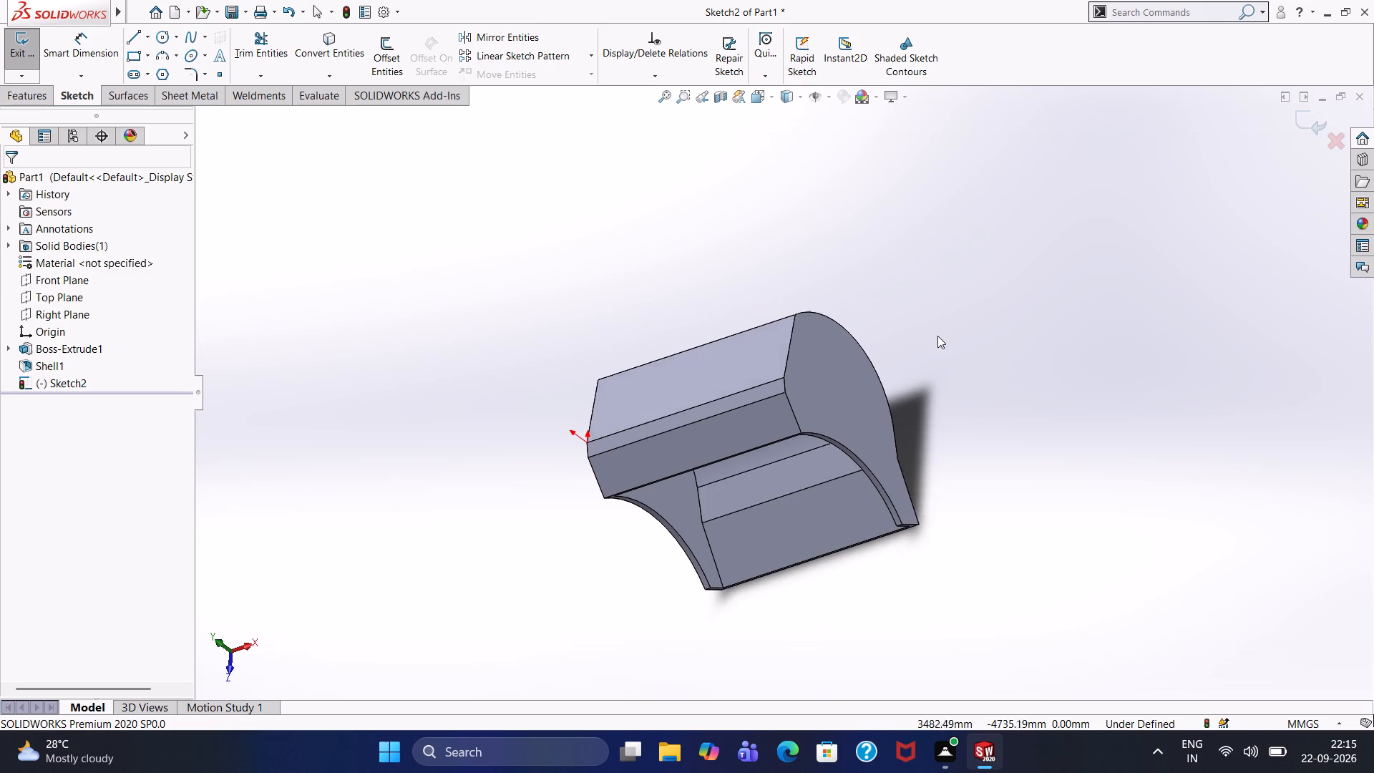
# Examine the shelled bucket's outer end faces, curved back and open underside from several directions.
pyautogui.scroll(2, 937, 340)
pyautogui.scroll(-4, 937, 340)
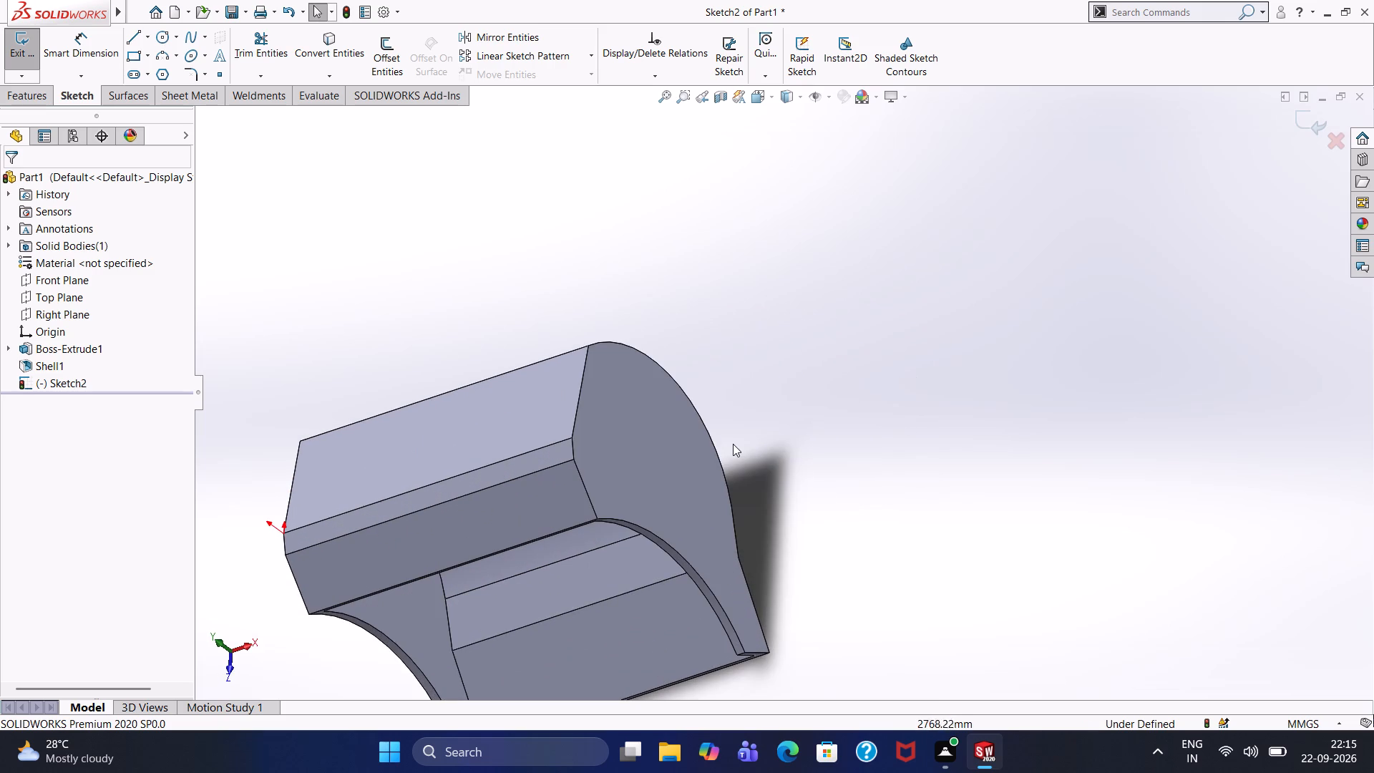
pyautogui.moveTo(734, 440); pyautogui.dragTo(844, 413, button='middle')
pyautogui.scroll(2, 583, 336)
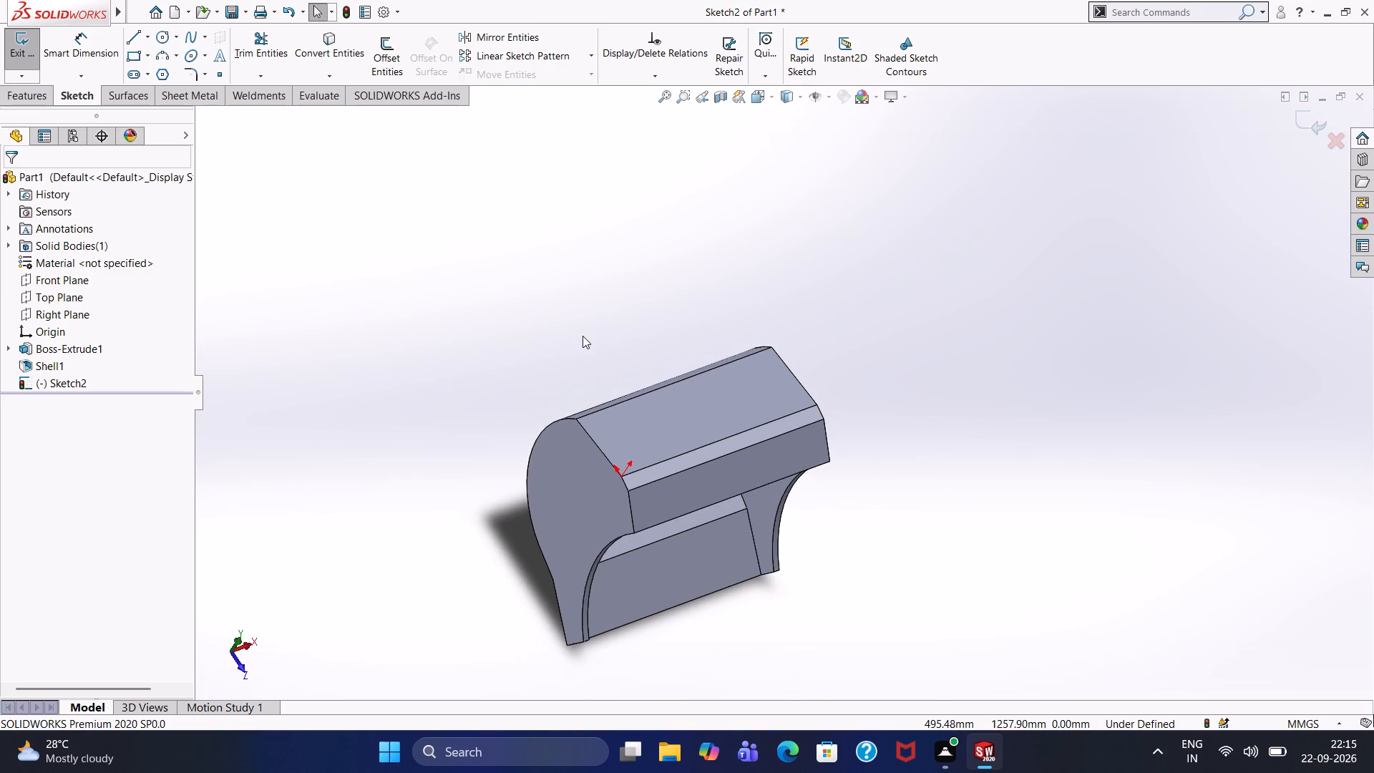
pyautogui.scroll(2, 583, 336)
pyautogui.scroll(-3, 500, 446)
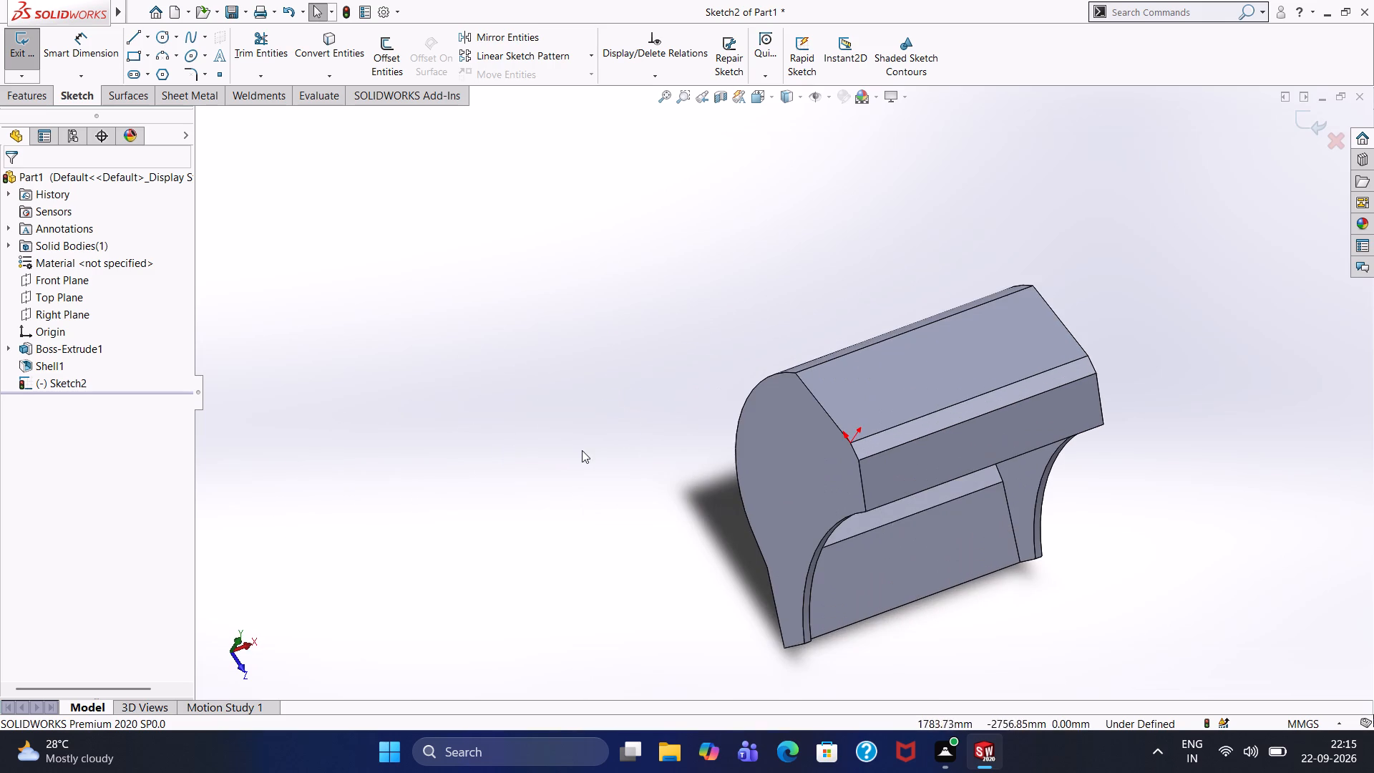
pyautogui.moveTo(580, 447); pyautogui.dragTo(399, 383, button='middle')
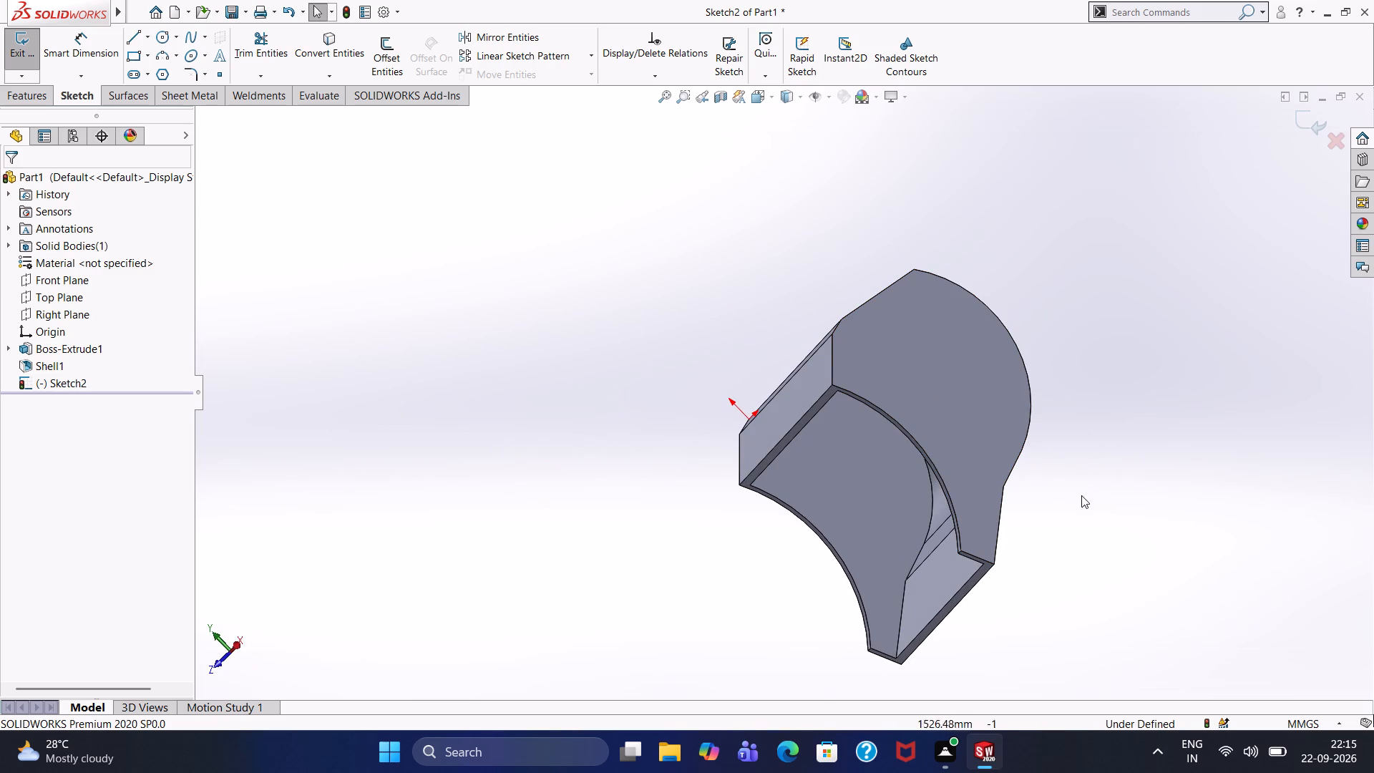
pyautogui.moveTo(1037, 545); pyautogui.dragTo(969, 604, button='middle')
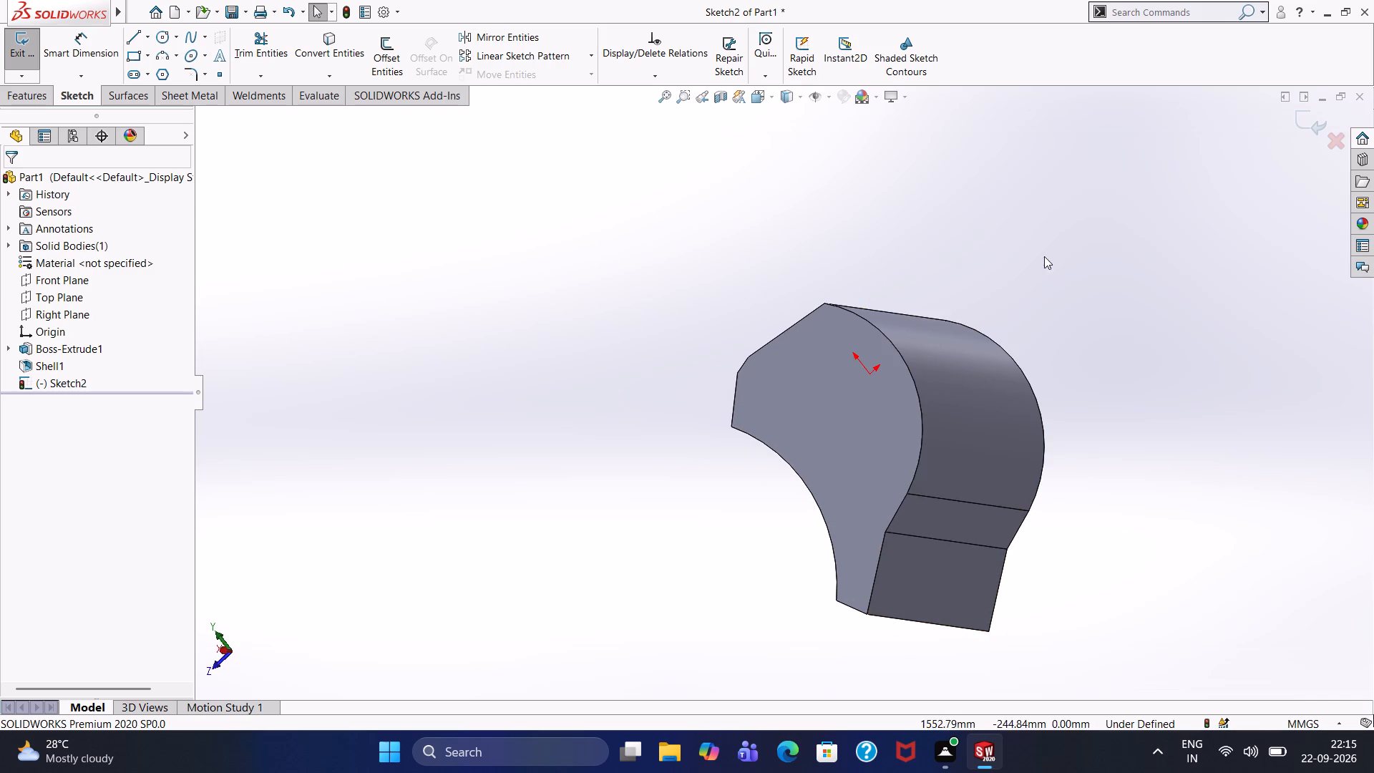
pyautogui.moveTo(1044, 256); pyautogui.dragTo(1075, 273, button='middle')
pyautogui.middleClick(1111, 285)
pyautogui.moveTo(1075, 256); pyautogui.dragTo(1110, 241, button='middle')
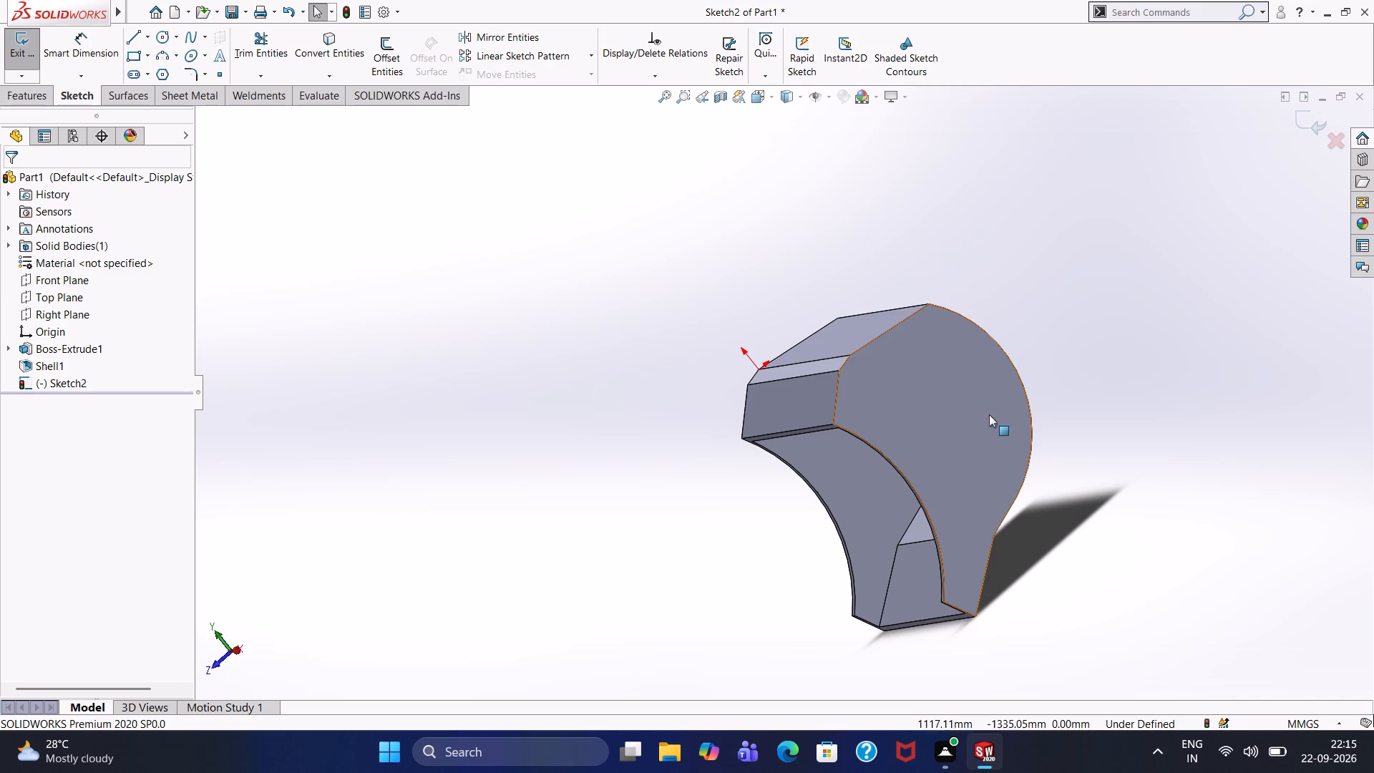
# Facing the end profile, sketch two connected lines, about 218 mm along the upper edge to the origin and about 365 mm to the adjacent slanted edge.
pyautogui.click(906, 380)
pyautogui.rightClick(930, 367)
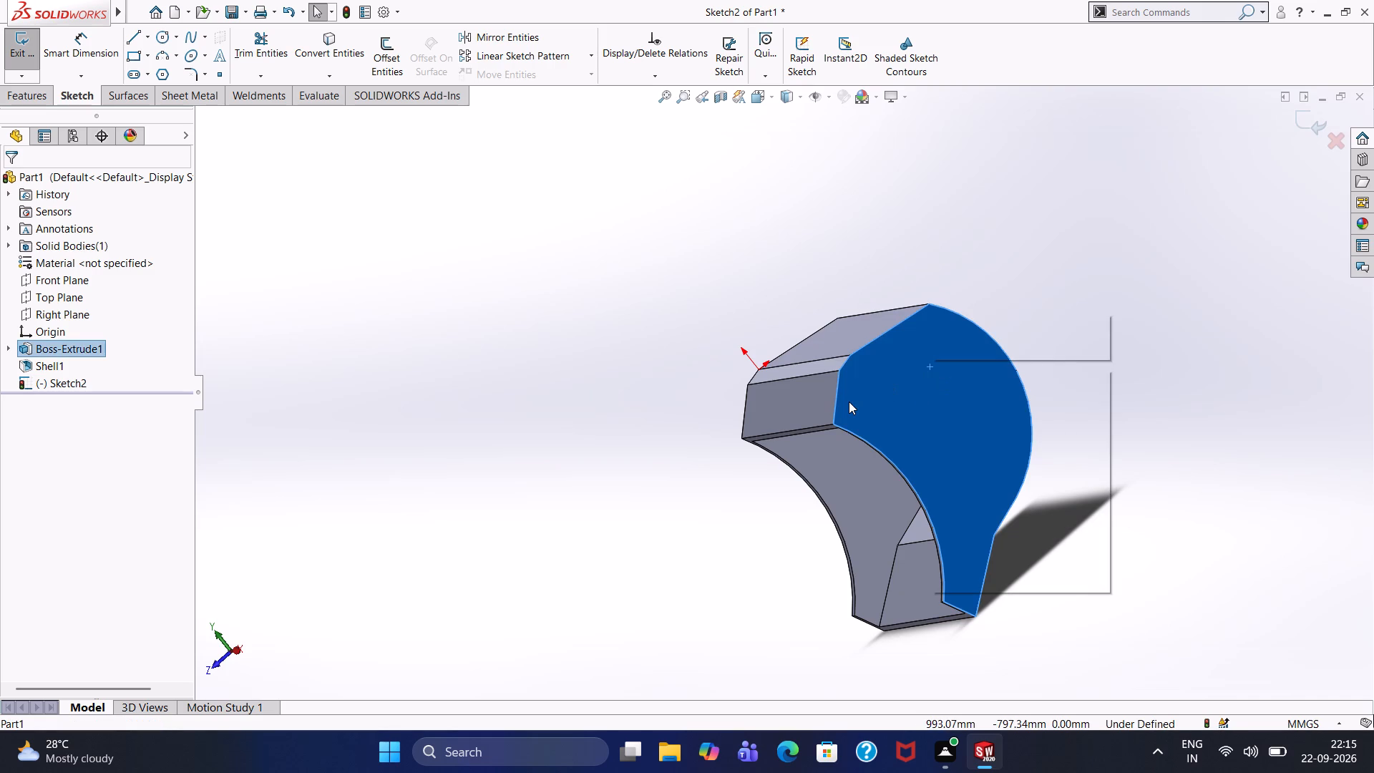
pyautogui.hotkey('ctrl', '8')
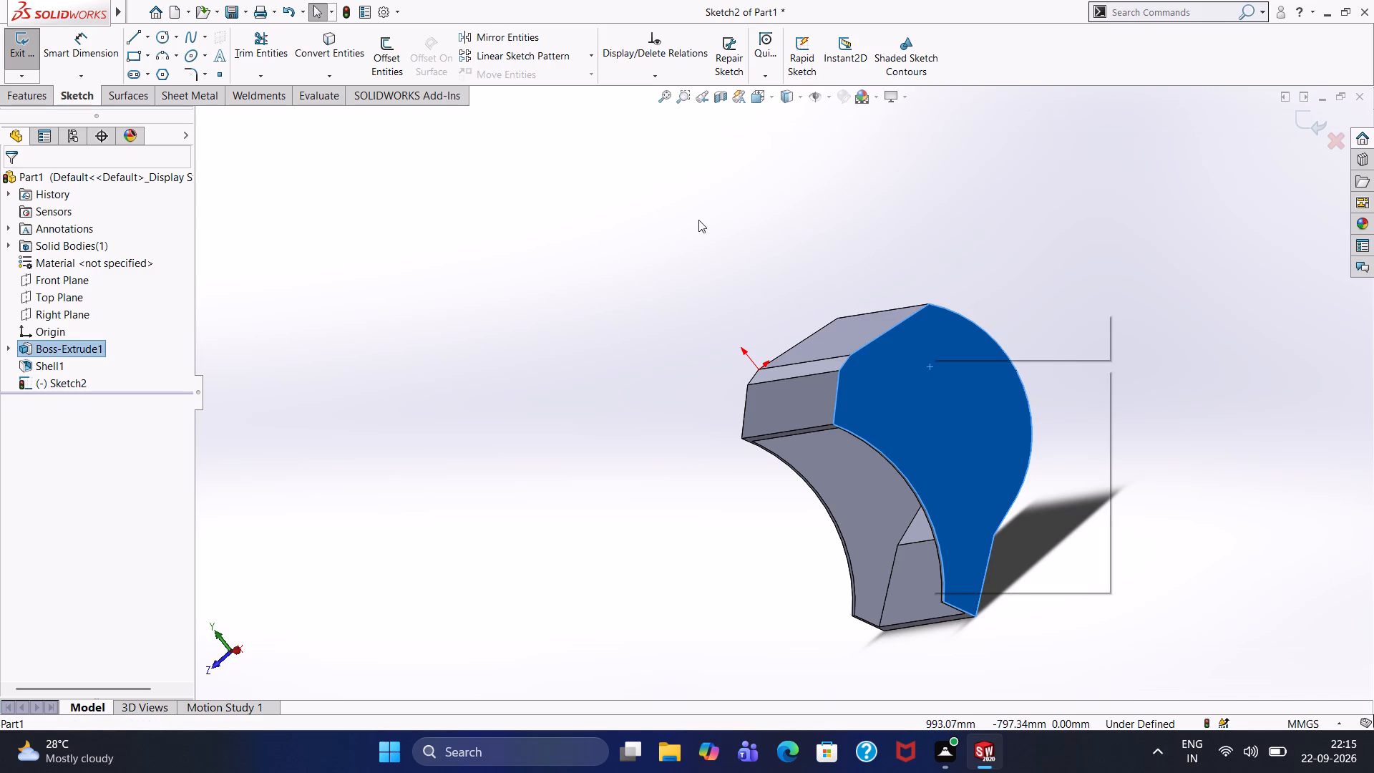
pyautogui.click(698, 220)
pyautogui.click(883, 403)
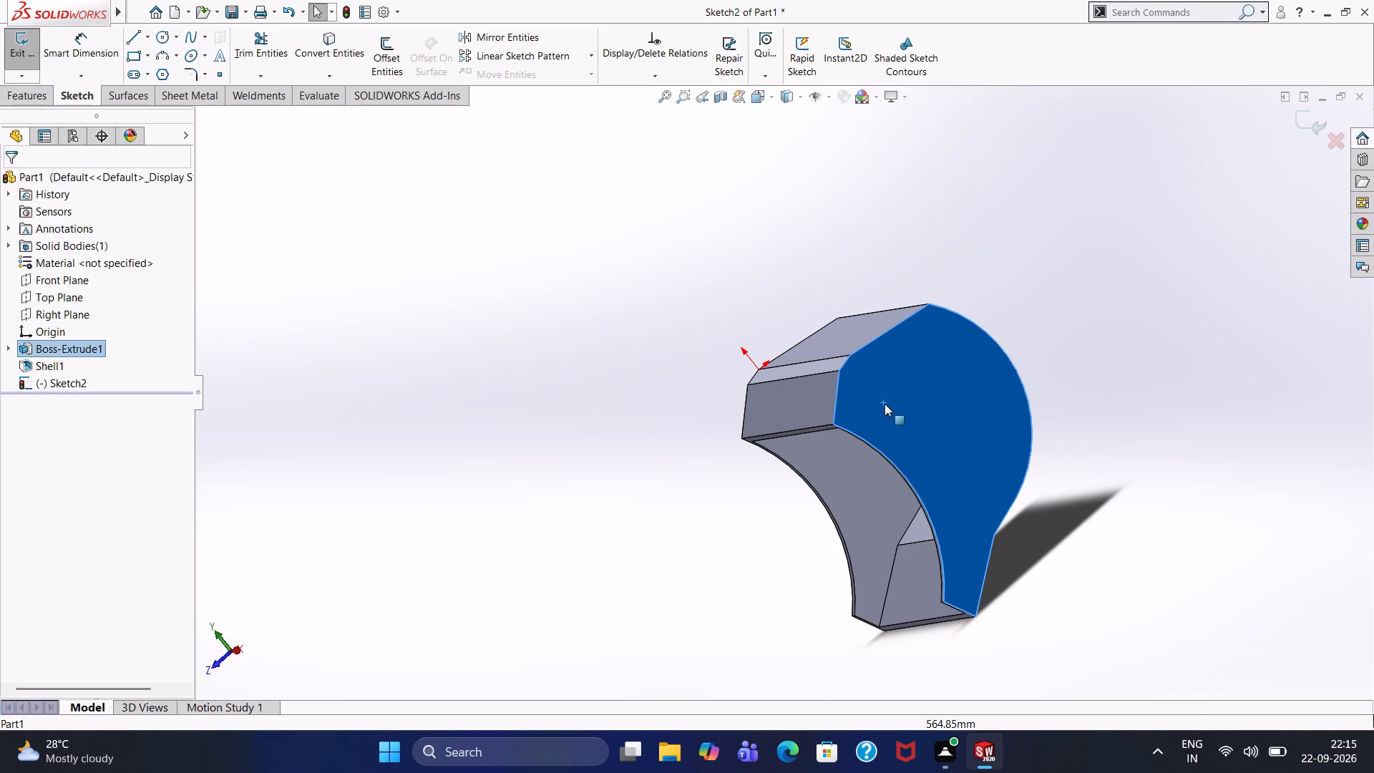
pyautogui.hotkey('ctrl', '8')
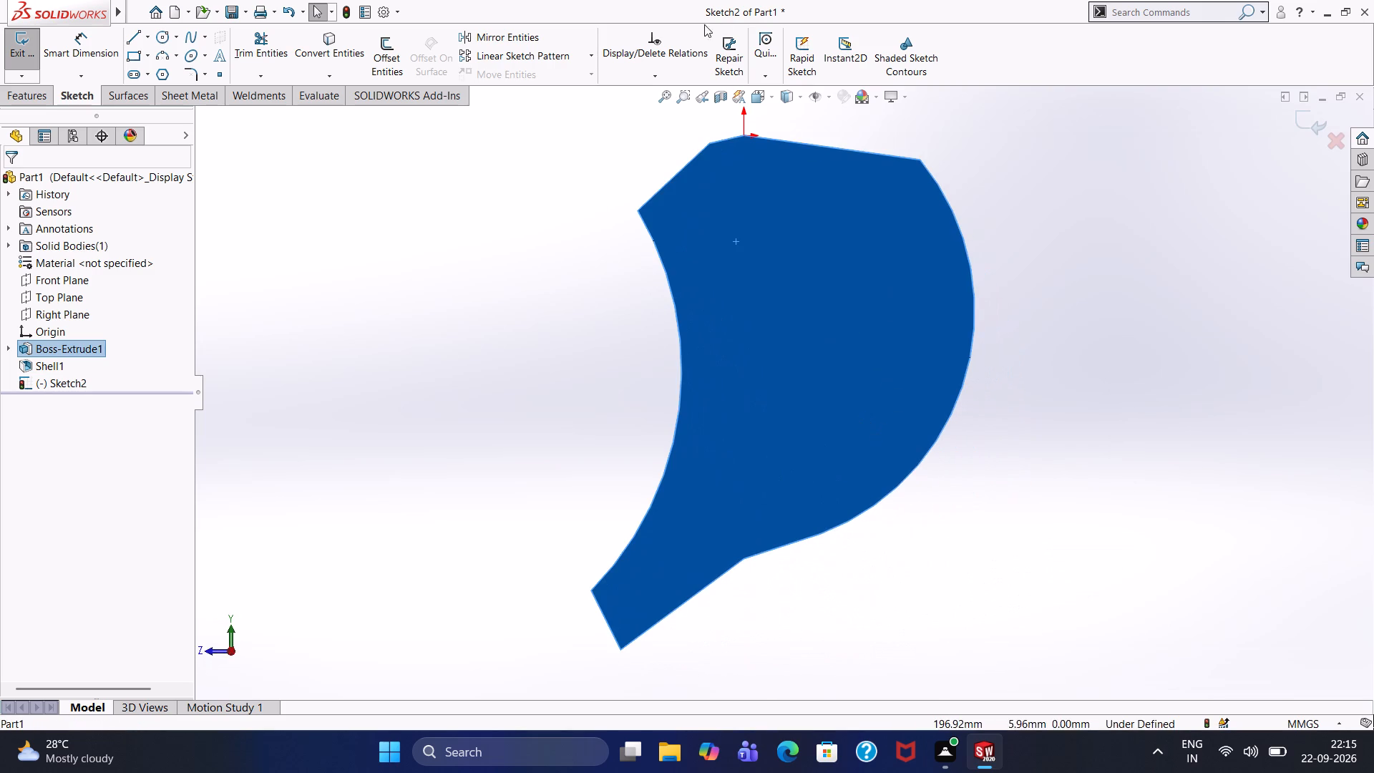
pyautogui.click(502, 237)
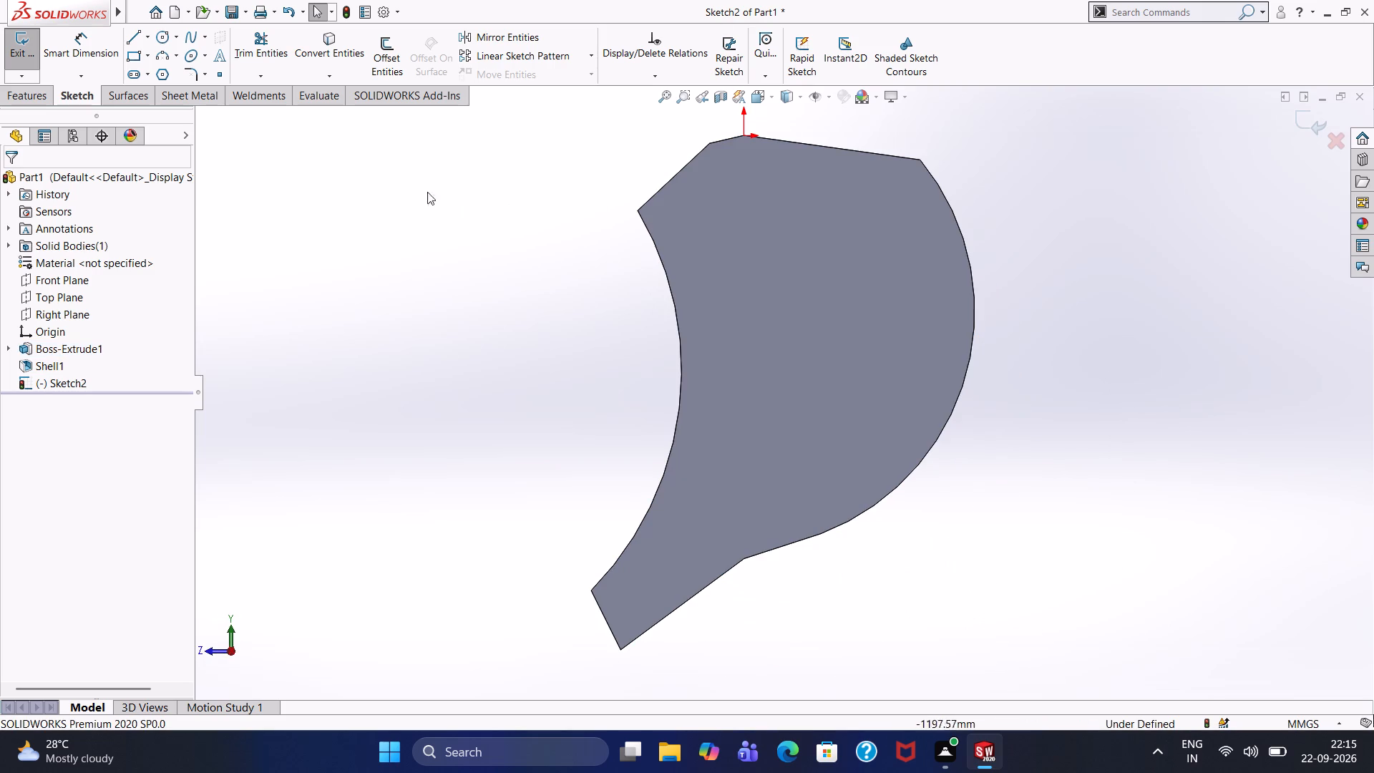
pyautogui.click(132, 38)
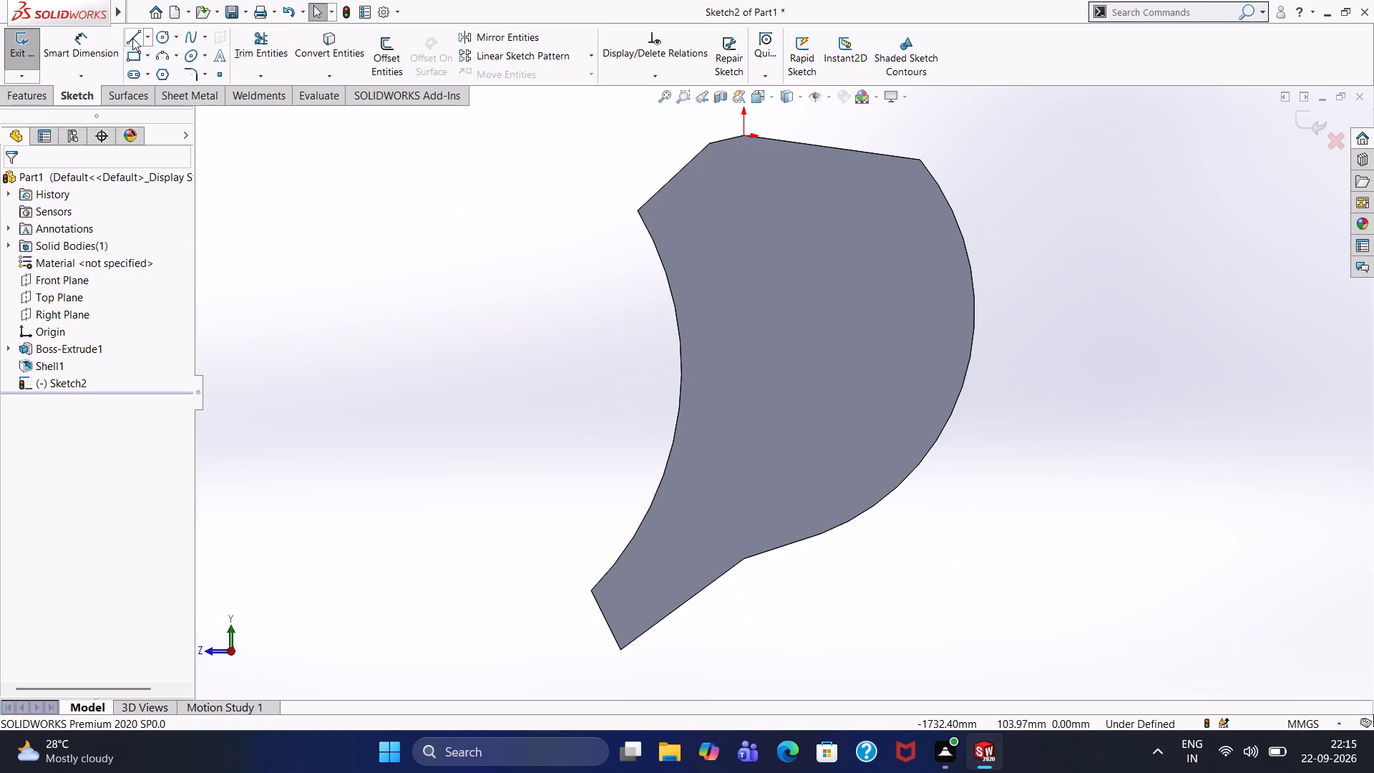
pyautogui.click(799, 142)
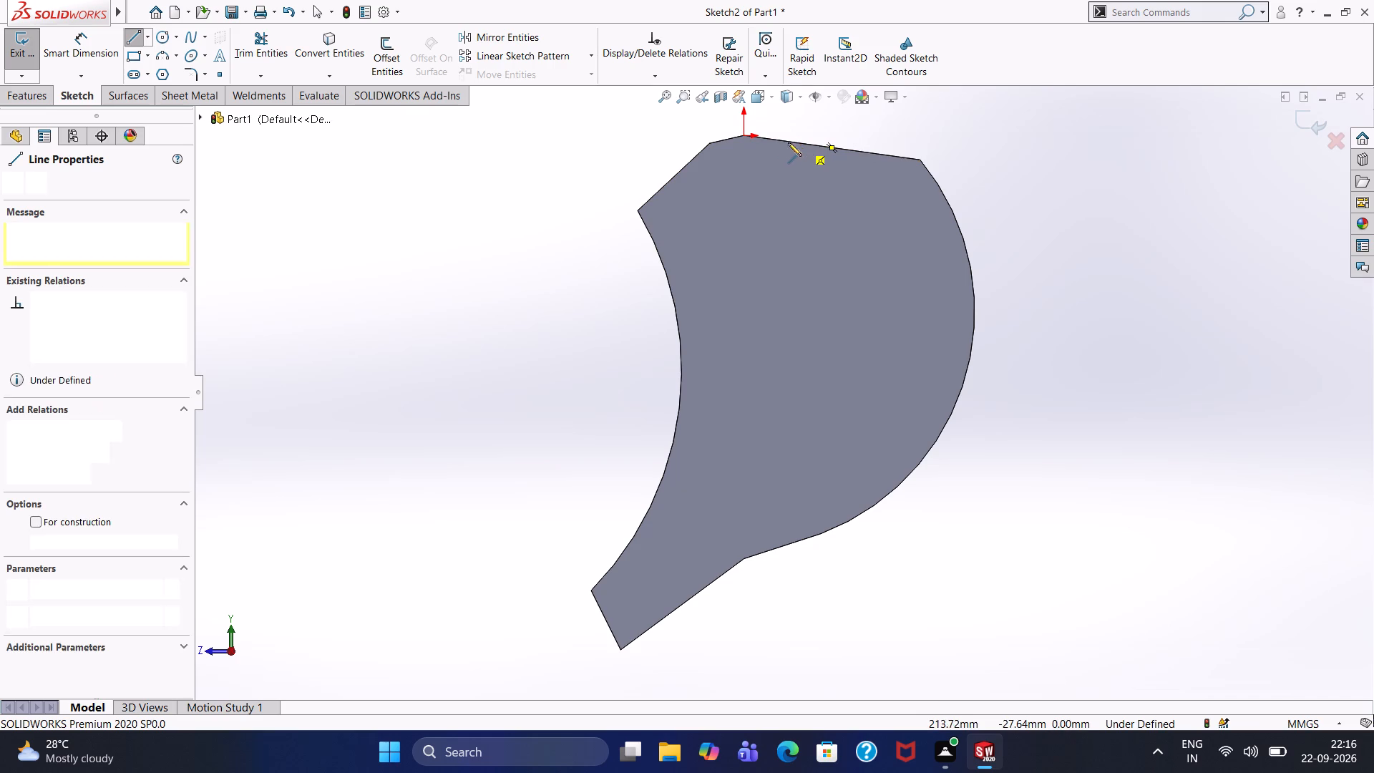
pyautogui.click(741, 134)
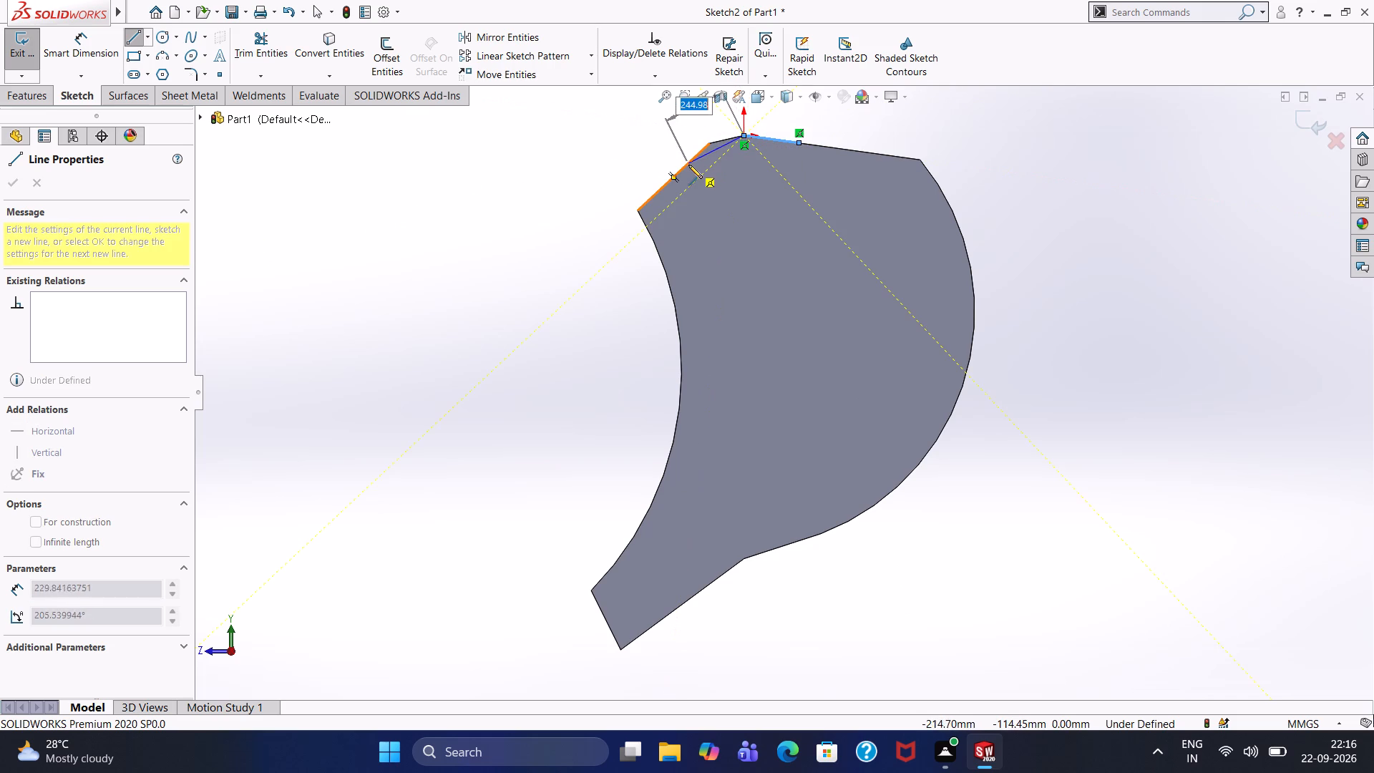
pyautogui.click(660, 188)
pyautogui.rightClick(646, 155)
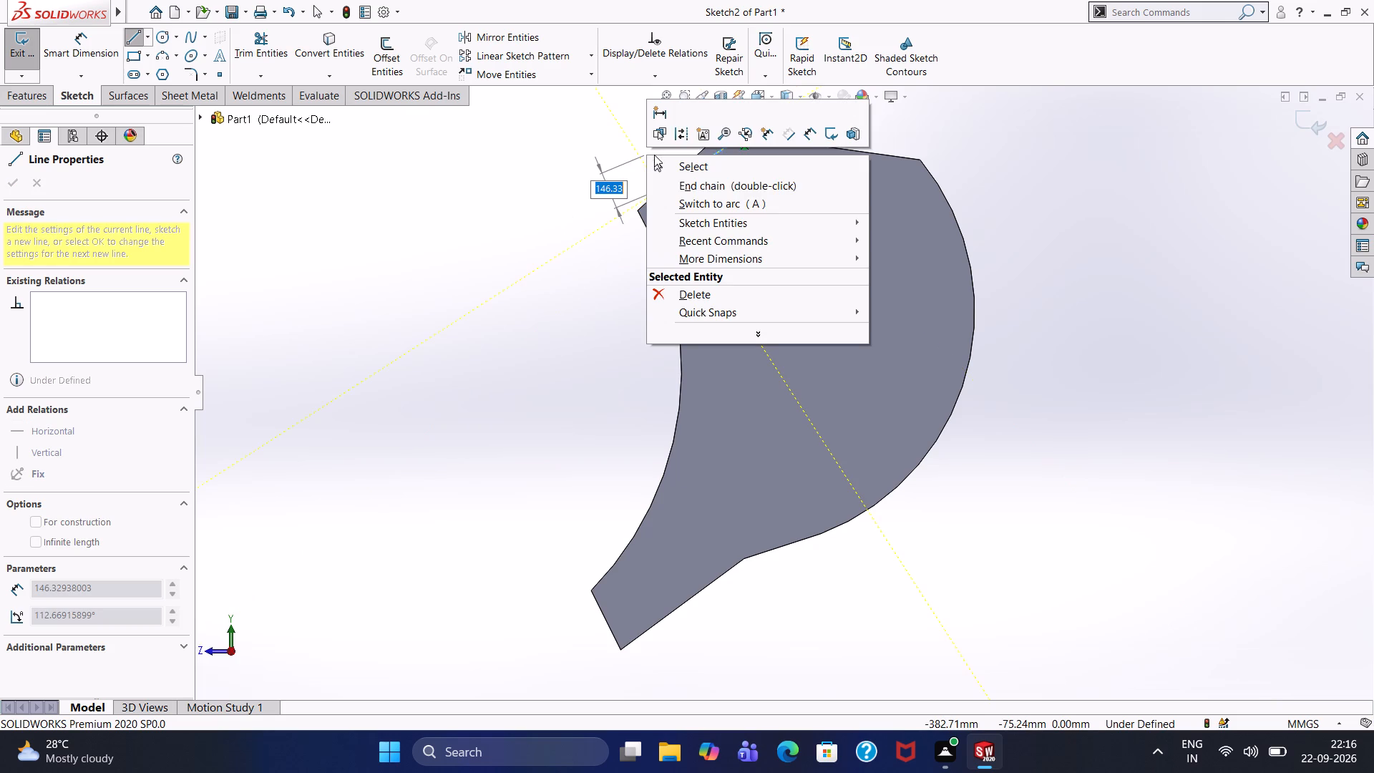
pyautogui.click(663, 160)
# Examine how the two sketched lines sit against the bucket's upper edges, from the opening side and the outer end face.
pyautogui.moveTo(663, 160); pyautogui.dragTo(682, 216, button='middle')
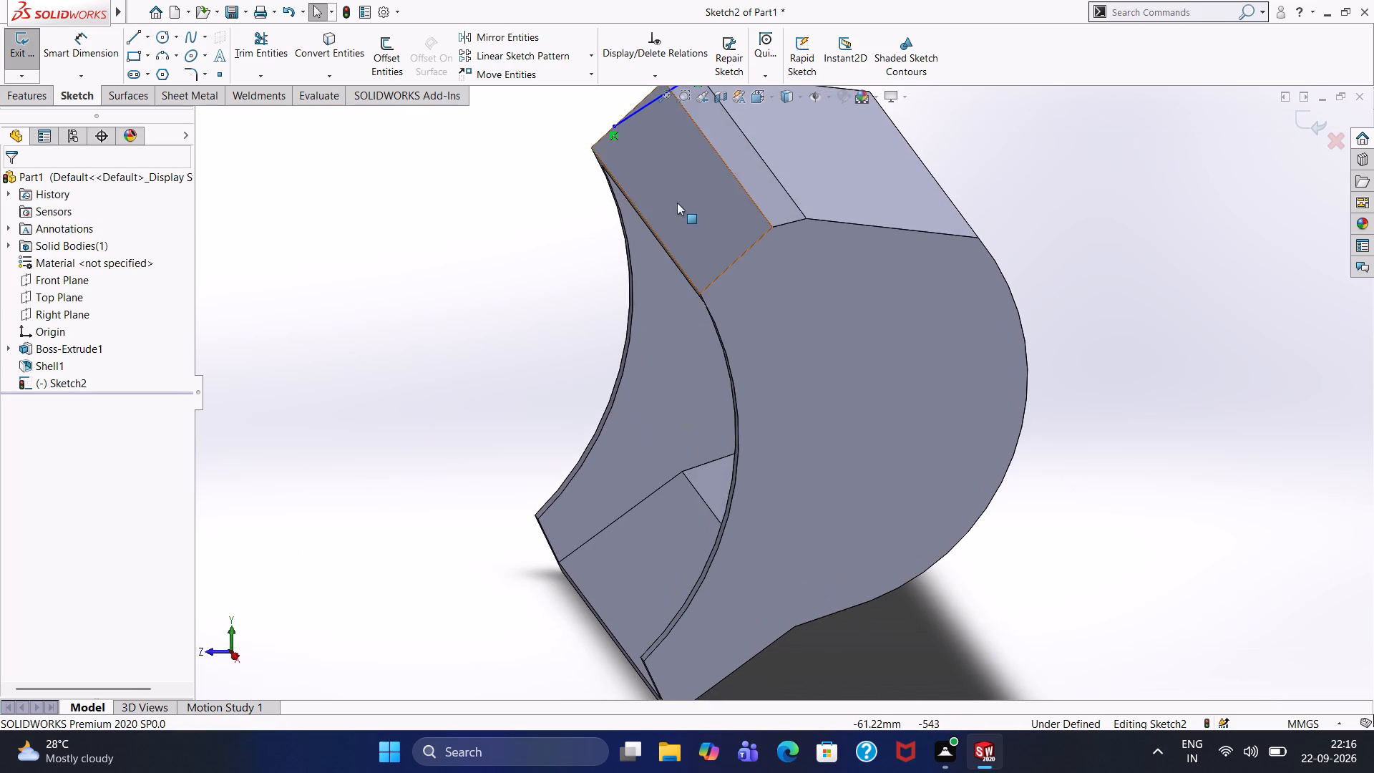
pyautogui.moveTo(673, 194); pyautogui.dragTo(659, 161, button='middle')
pyautogui.moveTo(565, 151); pyautogui.dragTo(585, 160, button='middle')
pyautogui.scroll(1, 585, 160)
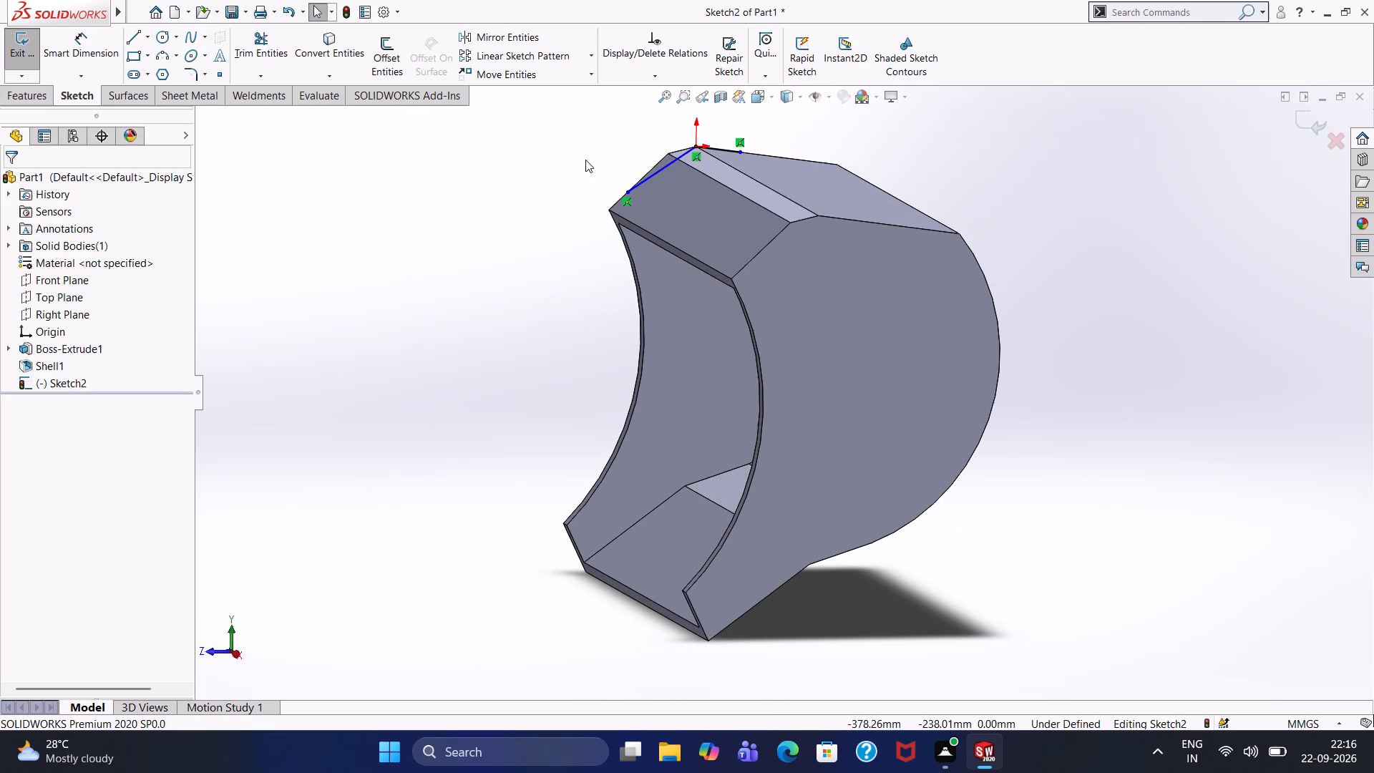
pyautogui.moveTo(585, 160); pyautogui.dragTo(638, 180, button='middle')
pyautogui.moveTo(638, 181); pyautogui.dragTo(676, 211, button='middle')
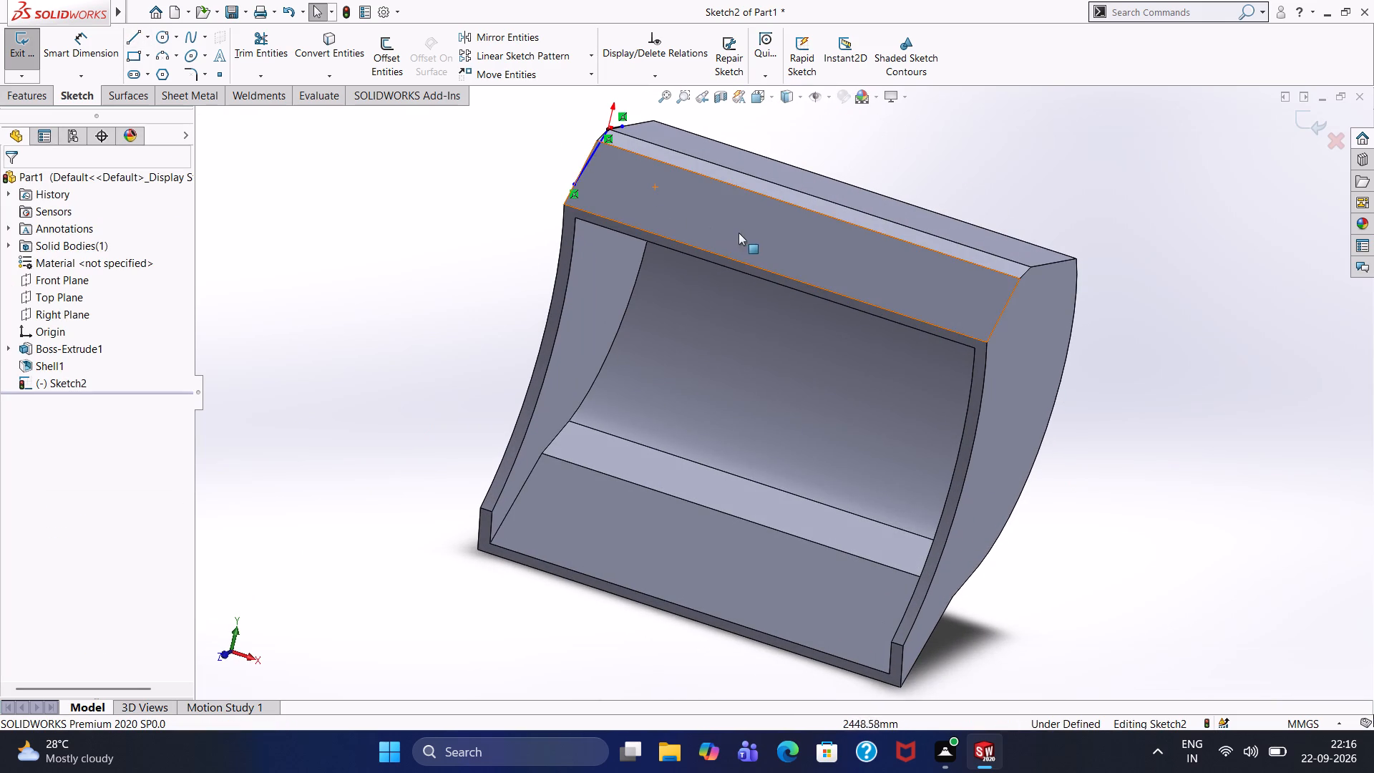
pyautogui.moveTo(489, 218); pyautogui.dragTo(644, 241, button='middle')
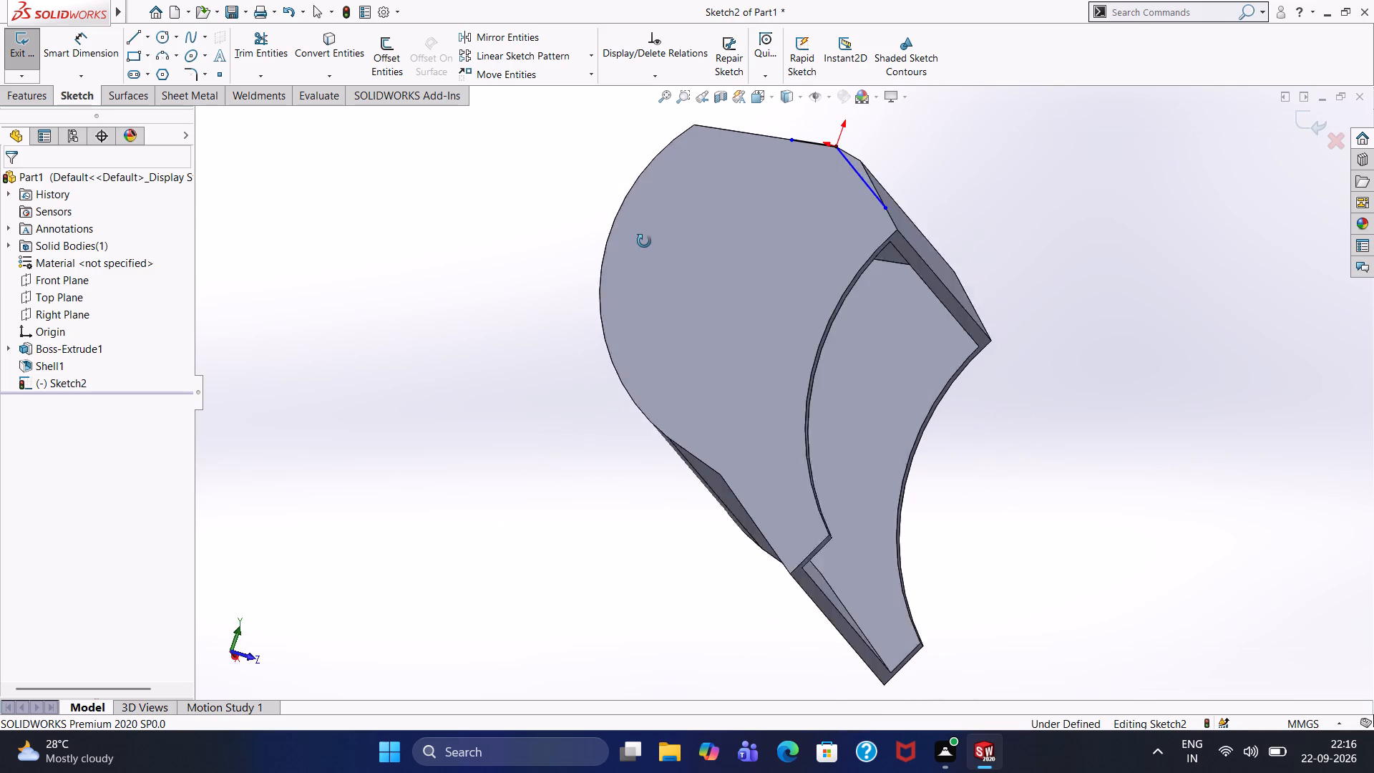
pyautogui.moveTo(644, 241); pyautogui.dragTo(666, 242, button='middle')
pyautogui.scroll(-1, 666, 242)
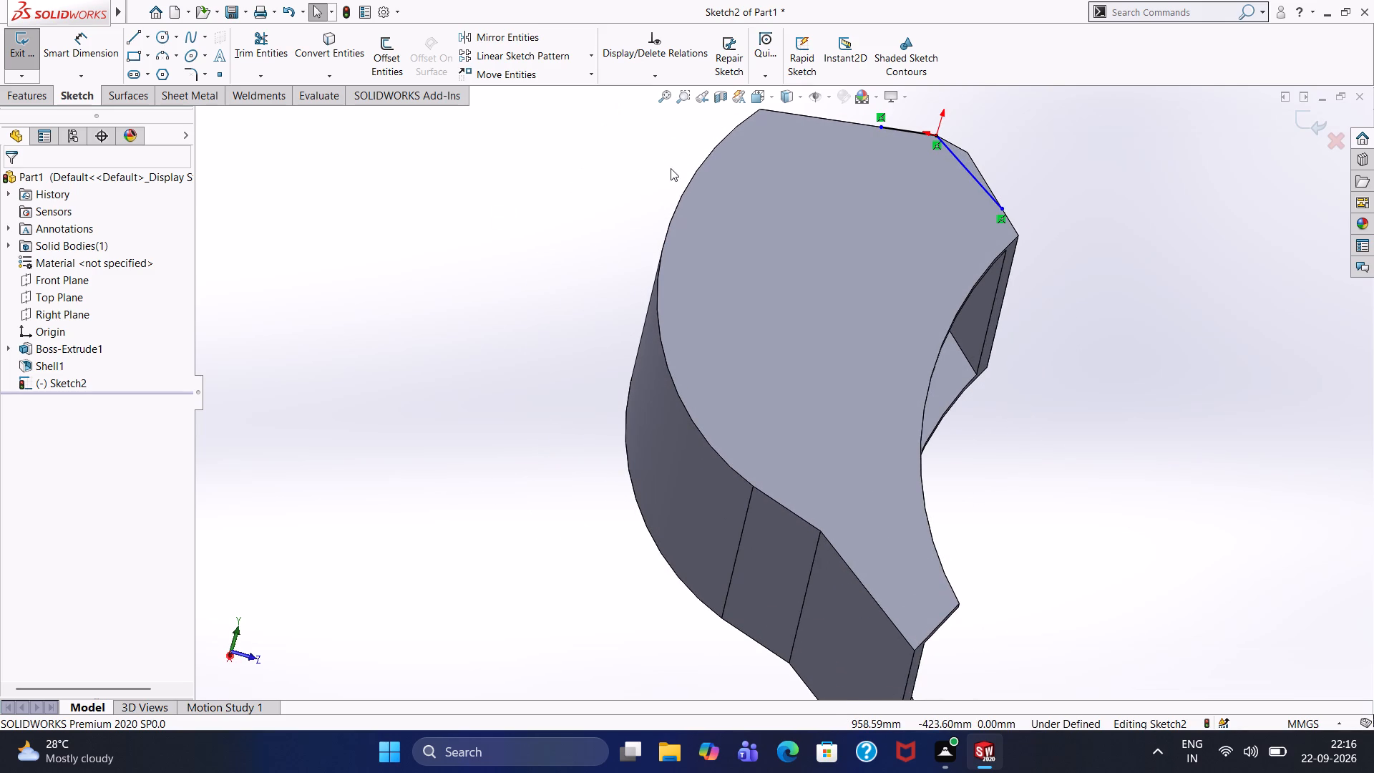
pyautogui.scroll(1, 671, 168)
pyautogui.scroll(-2, 671, 168)
pyautogui.moveTo(1052, 150); pyautogui.dragTo(1030, 190, button='middle')
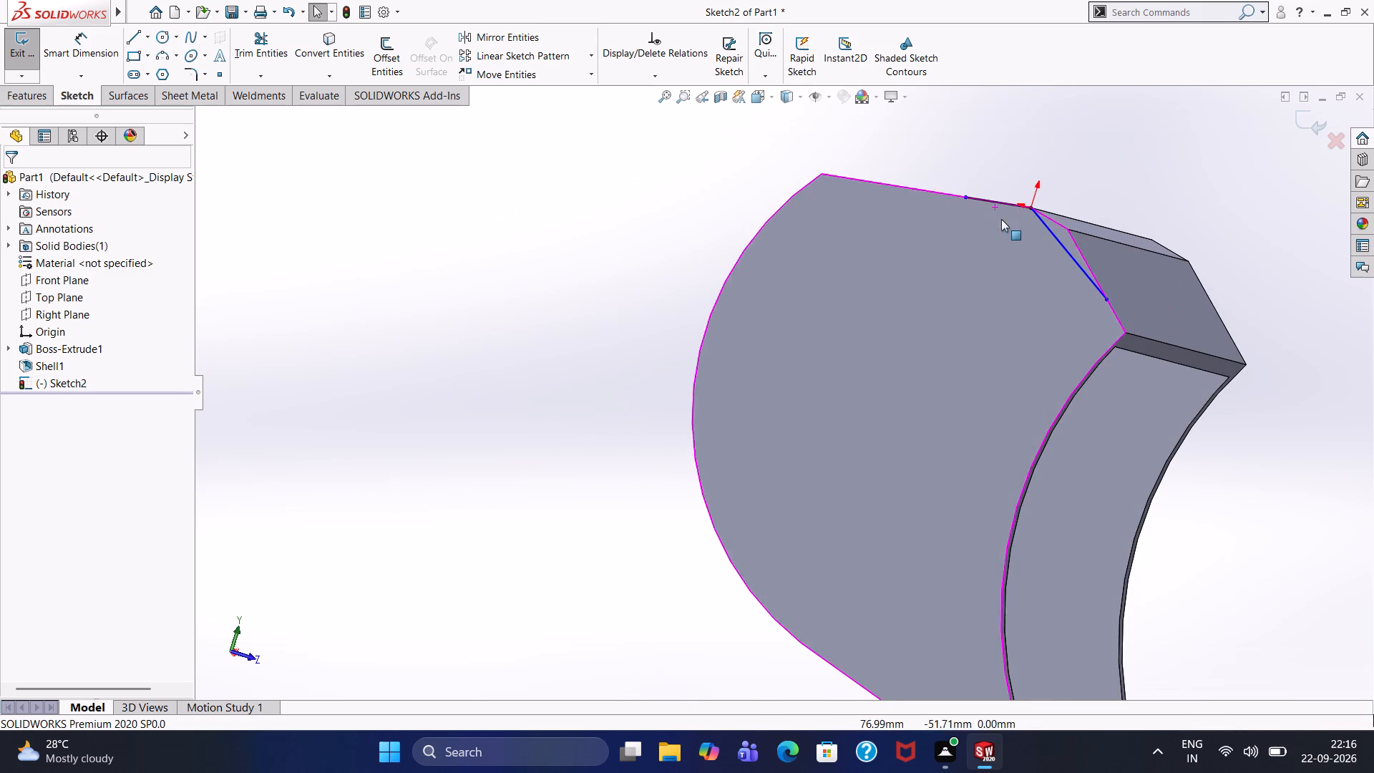
pyautogui.moveTo(1165, 140); pyautogui.dragTo(1073, 224, button='middle')
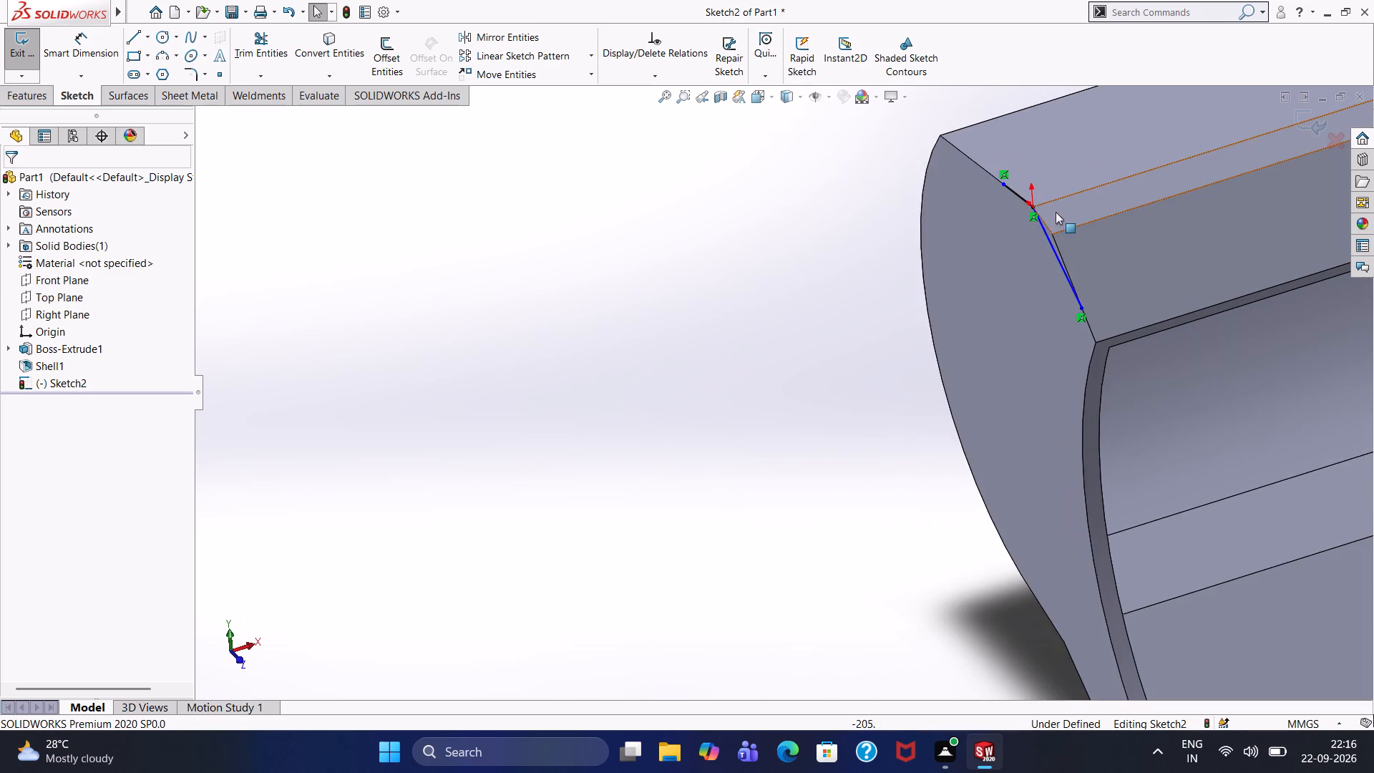
pyautogui.scroll(1, 1008, 210)
pyautogui.scroll(-1, 1008, 210)
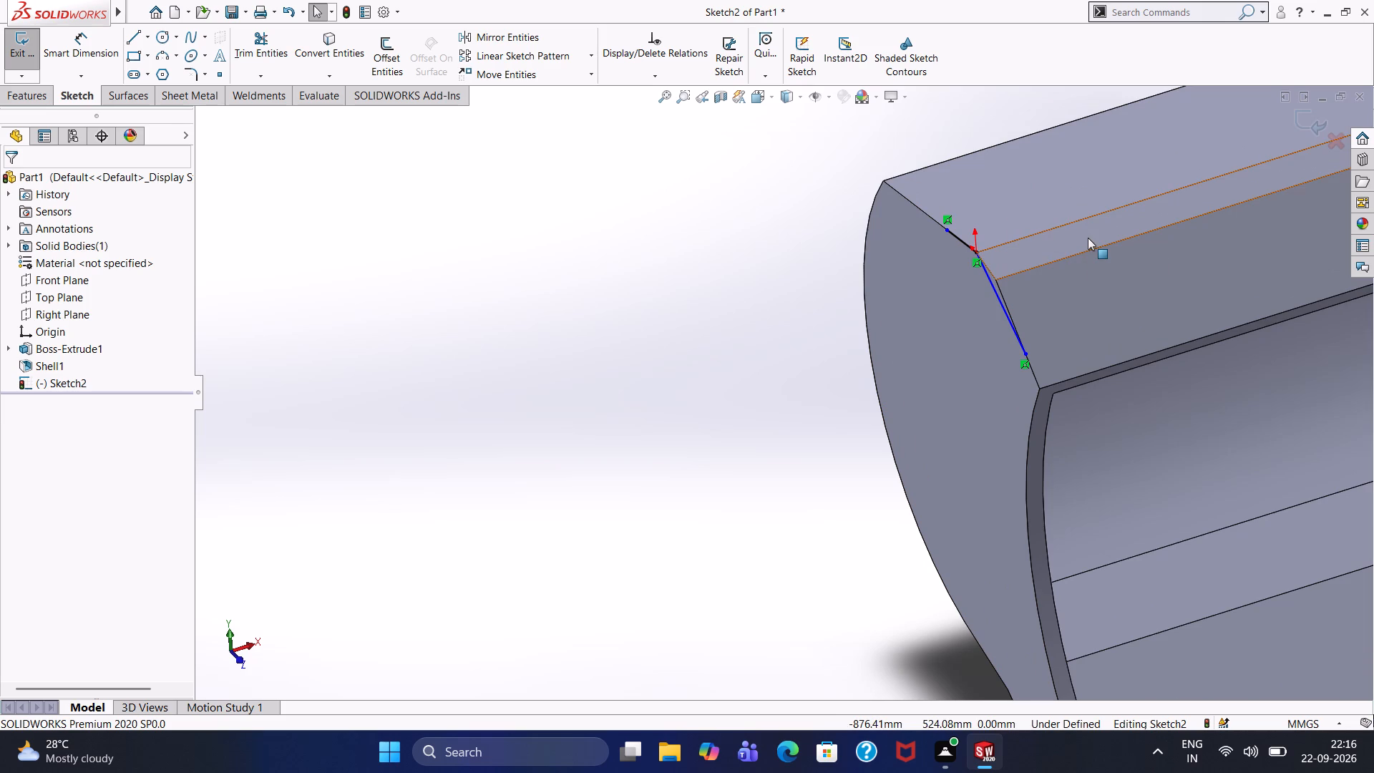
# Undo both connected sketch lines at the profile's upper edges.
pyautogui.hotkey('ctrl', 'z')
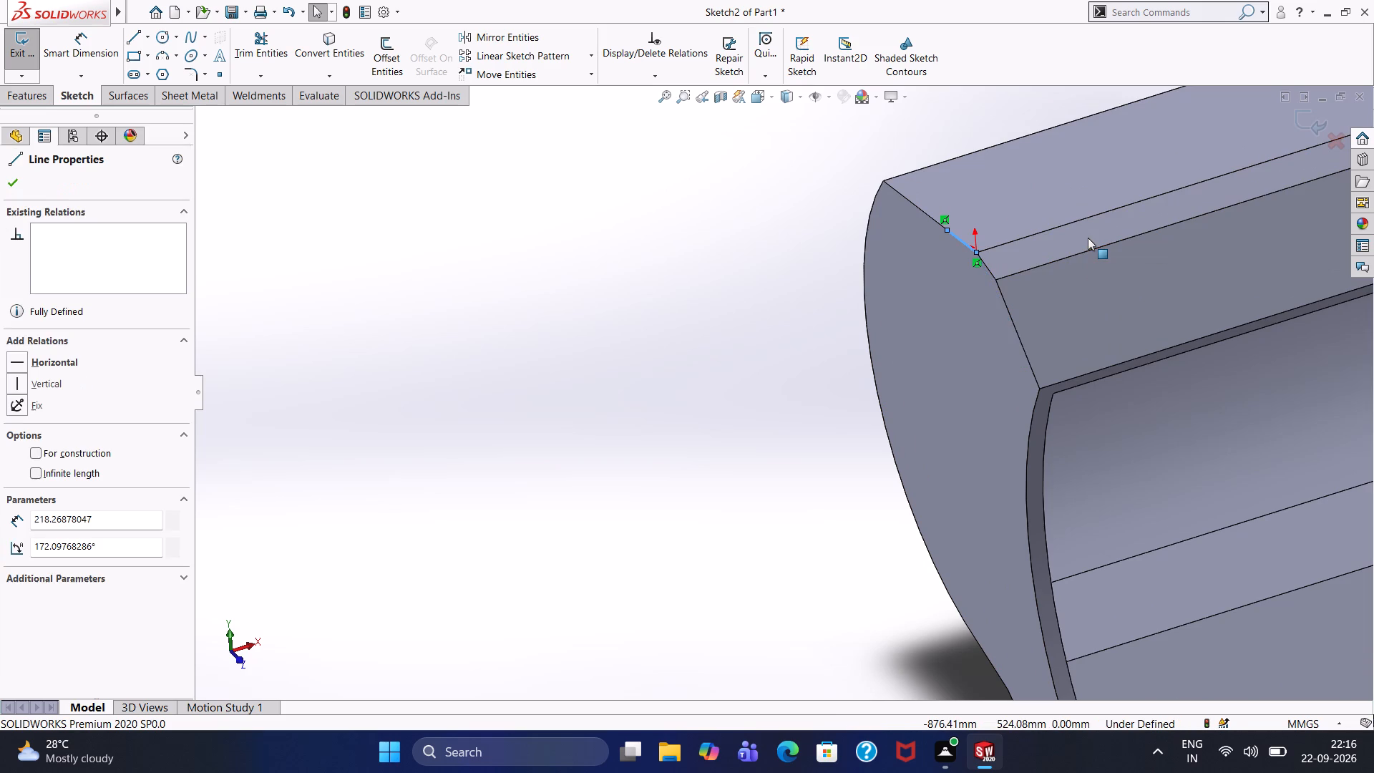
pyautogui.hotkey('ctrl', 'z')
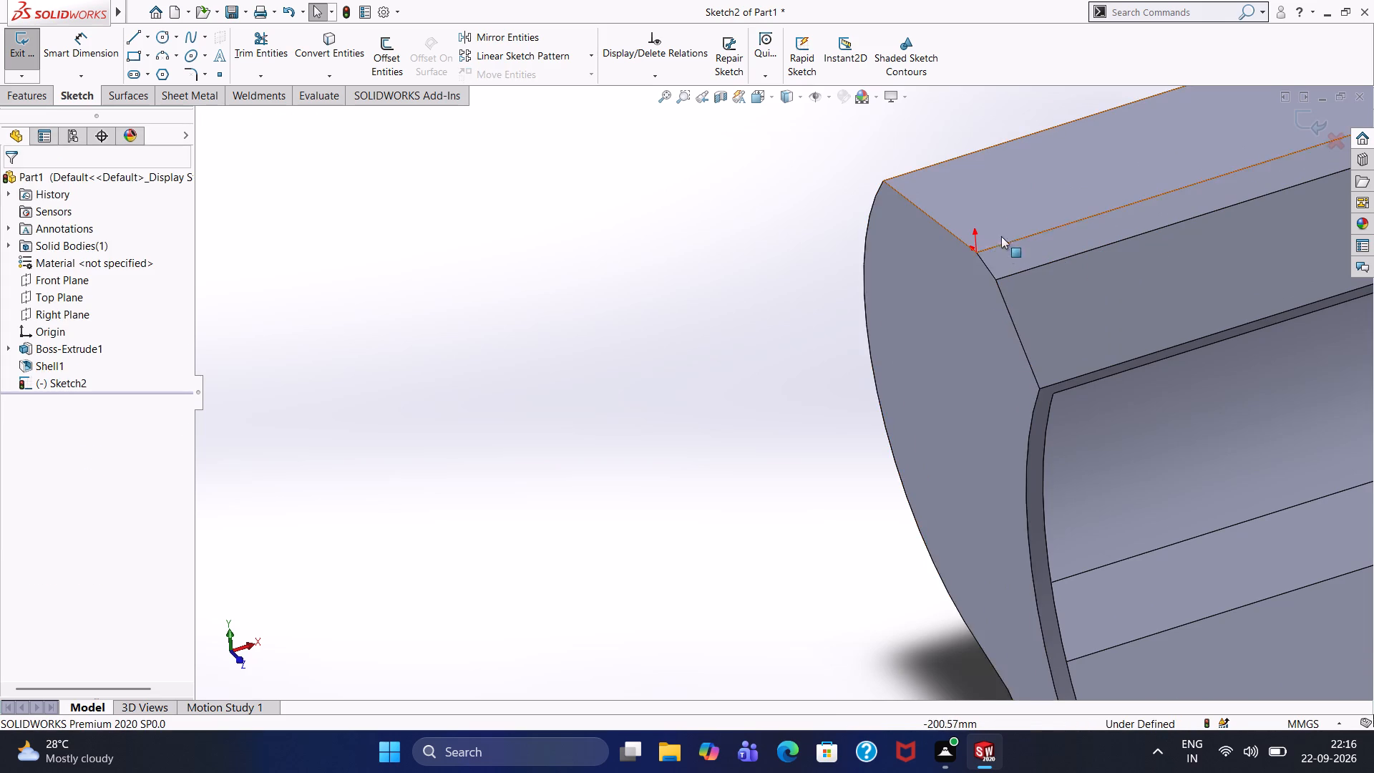
# Examine the bucket's end faces, upper flat faces and open cavity, up close and as a whole.
pyautogui.moveTo(830, 266); pyautogui.dragTo(678, 291, button='middle')
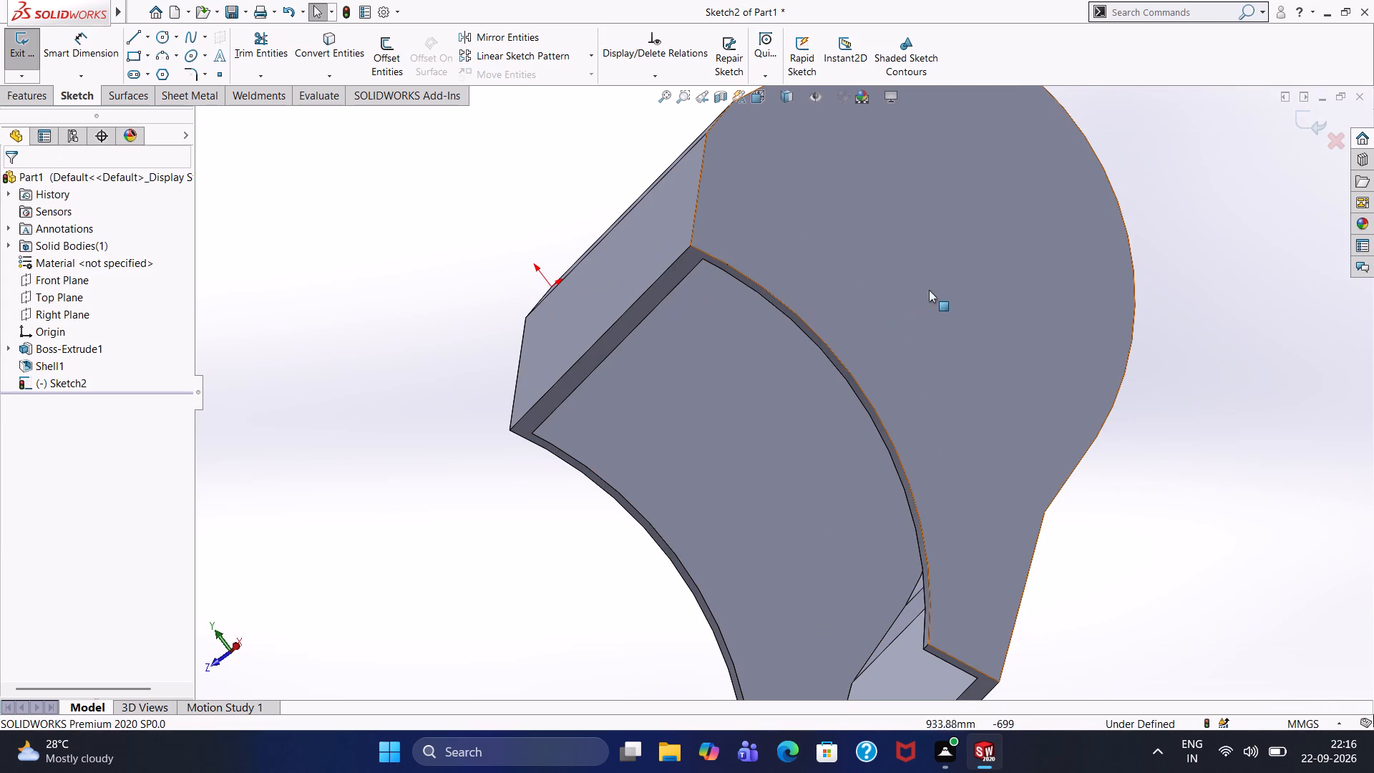
pyautogui.click(932, 271)
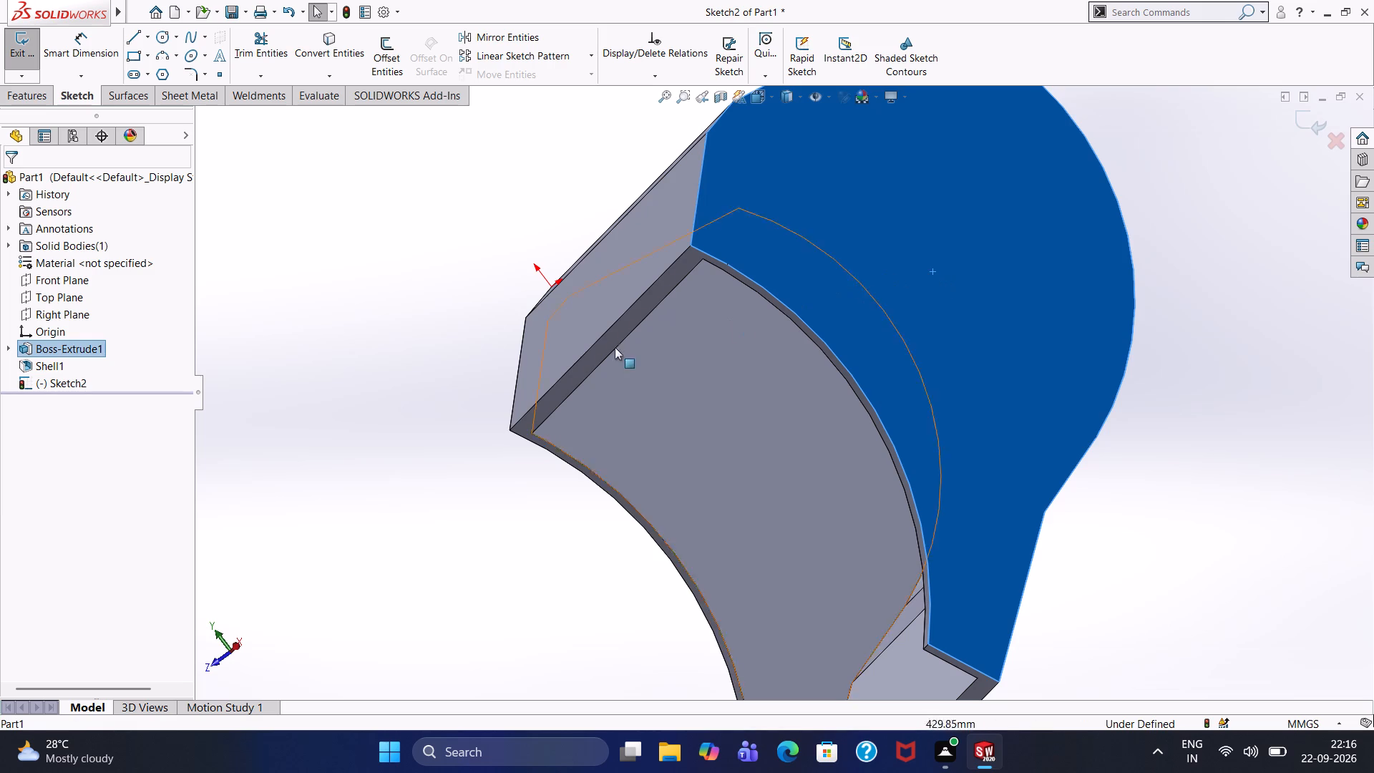
pyautogui.moveTo(340, 400); pyautogui.dragTo(474, 374, button='middle')
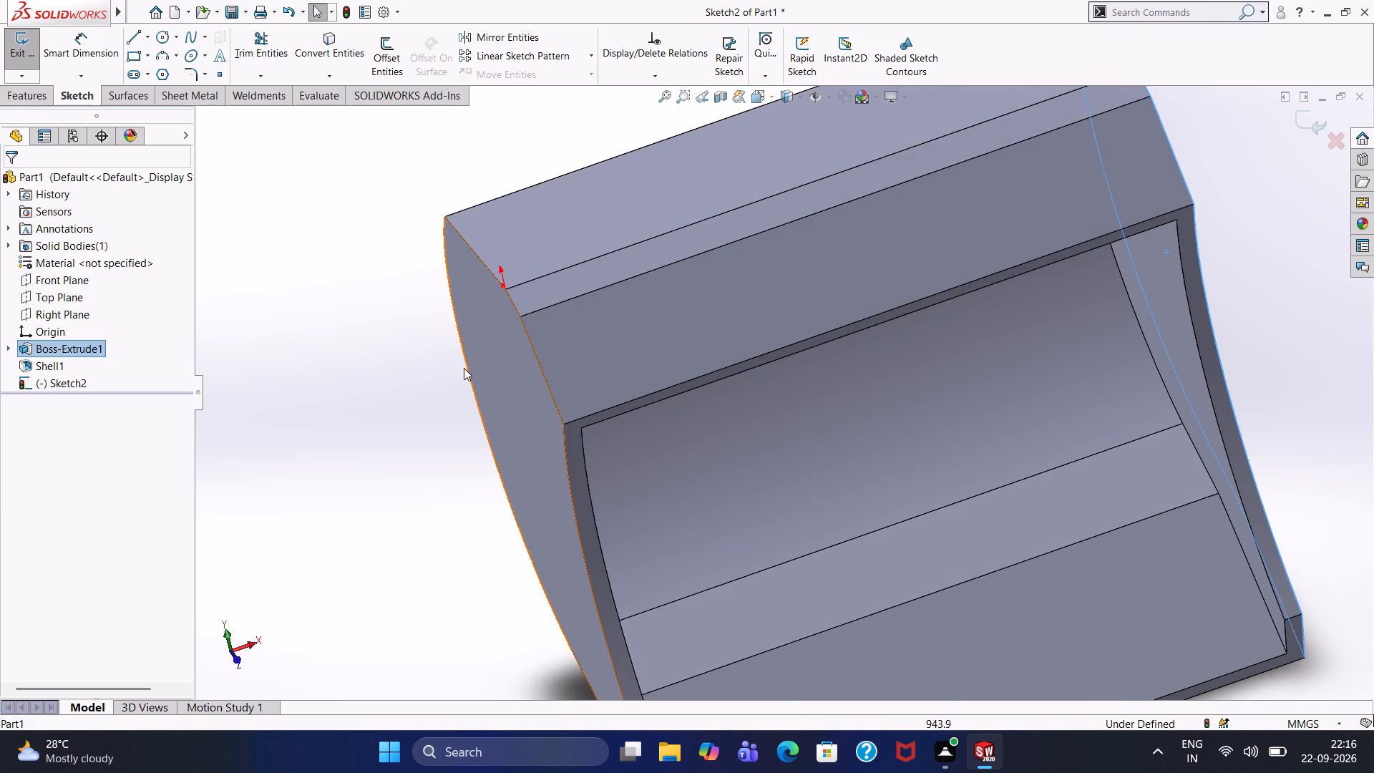
pyautogui.scroll(2, 464, 368)
pyautogui.scroll(-1, 464, 368)
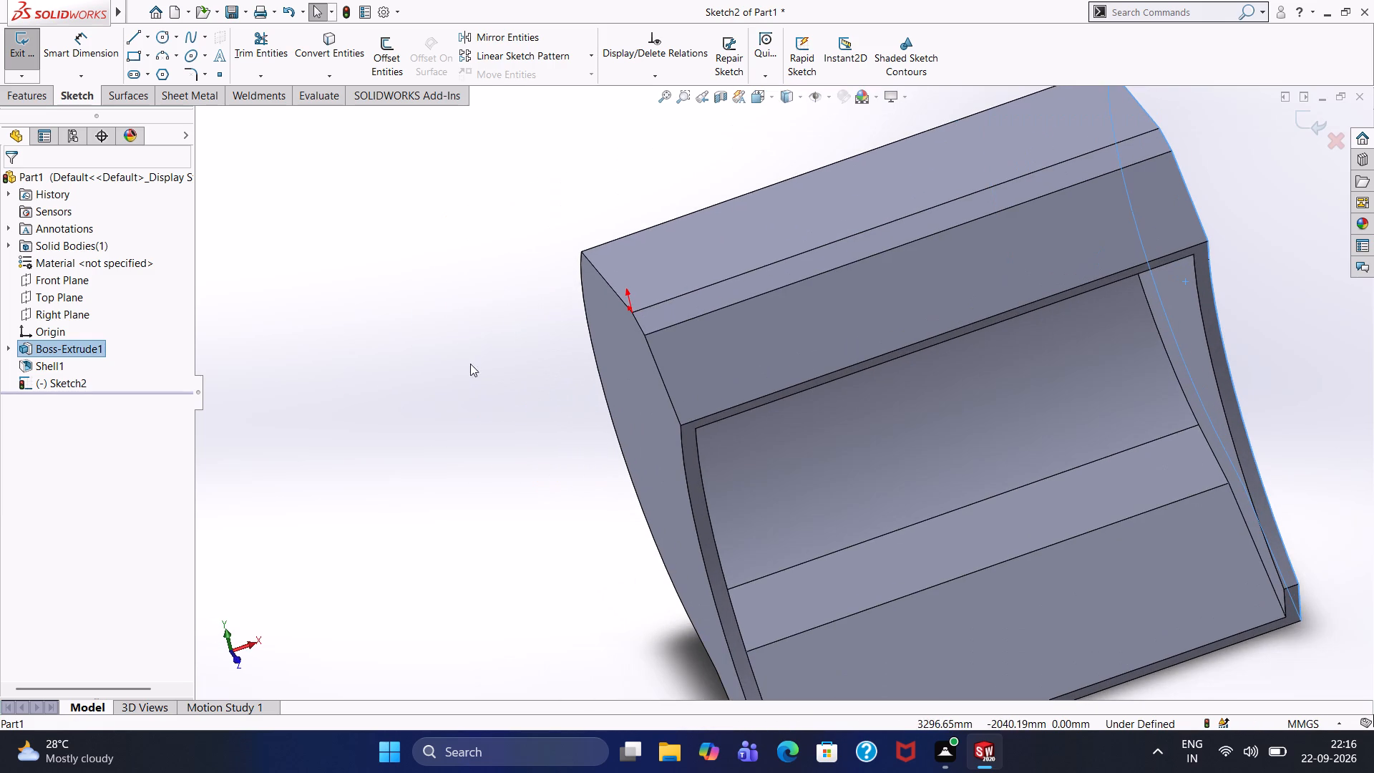
pyautogui.scroll(3, 479, 384)
pyautogui.scroll(-2, 479, 384)
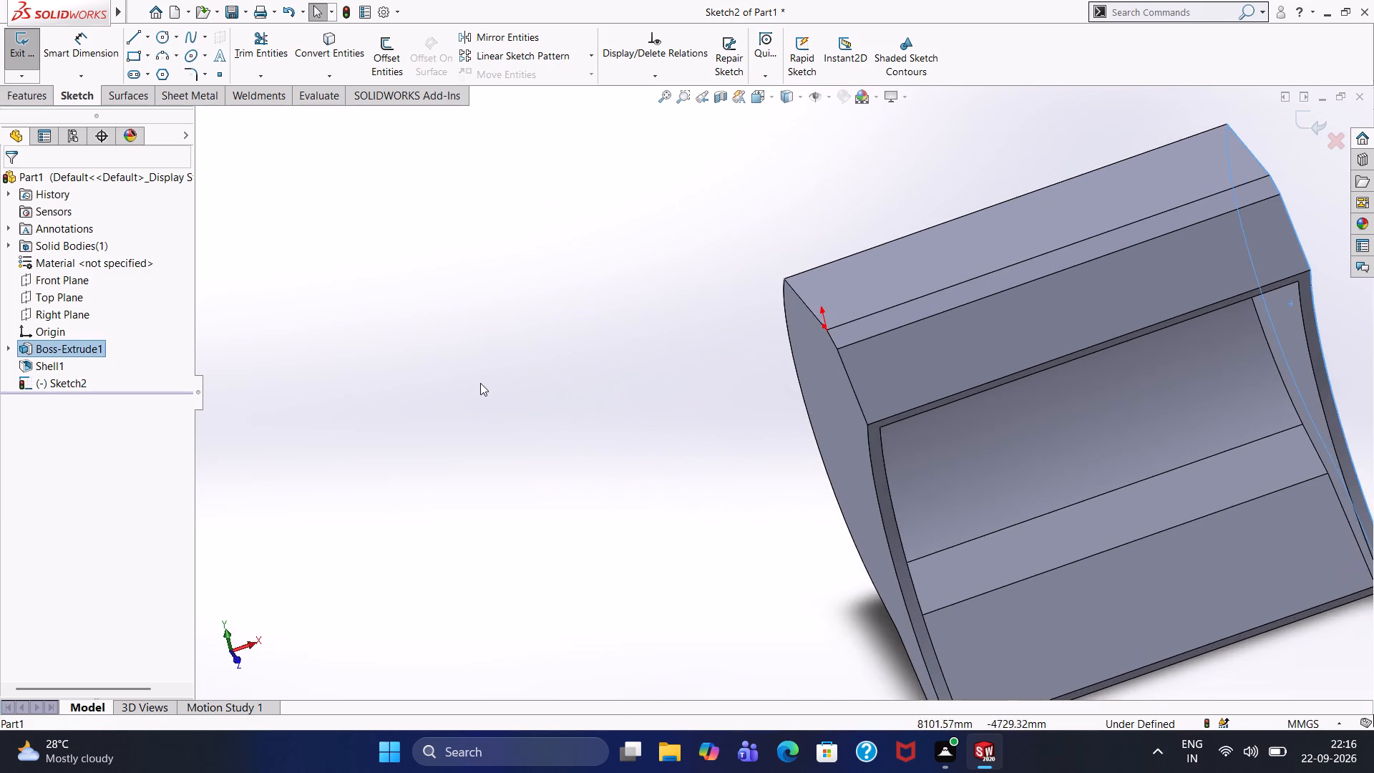
pyautogui.scroll(4, 482, 379)
pyautogui.scroll(-2, 1164, 431)
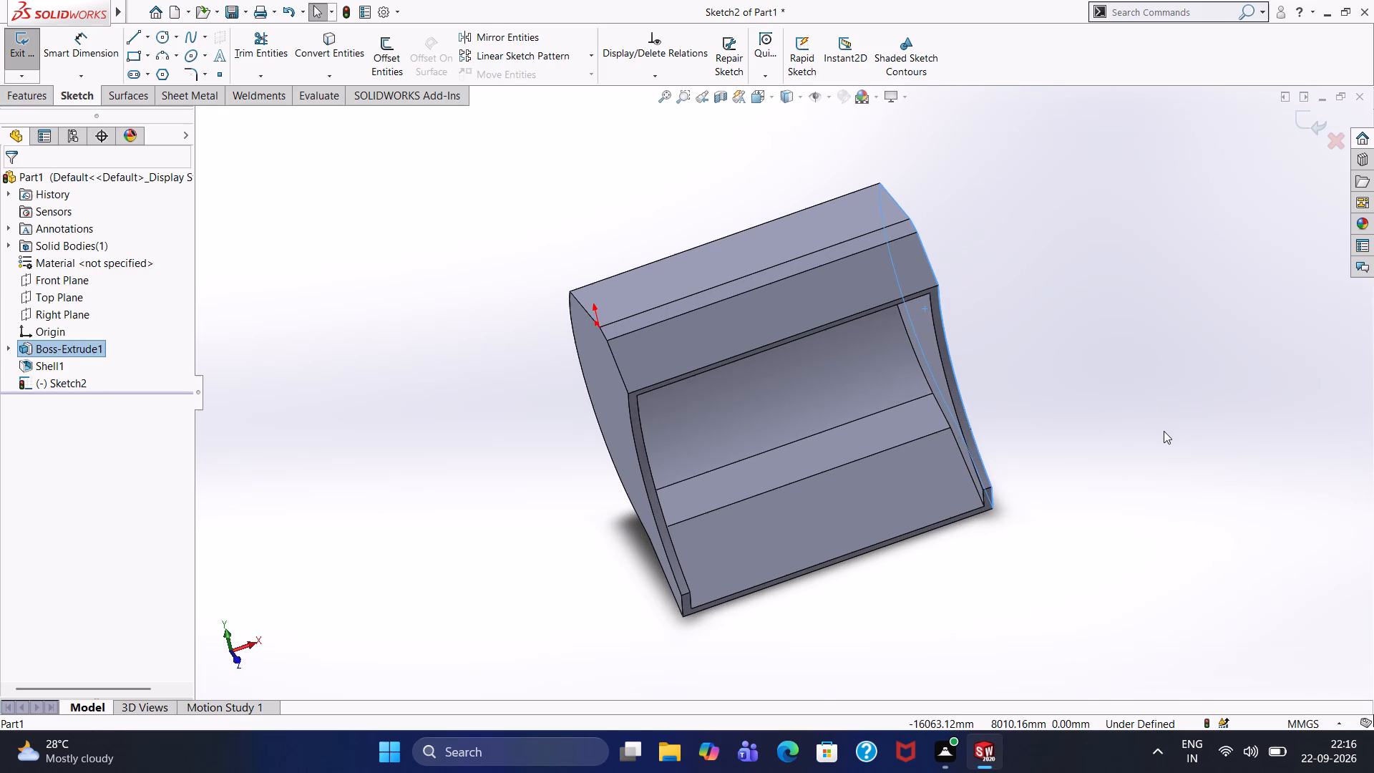
pyautogui.scroll(3, 887, 424)
pyautogui.scroll(-2, 868, 415)
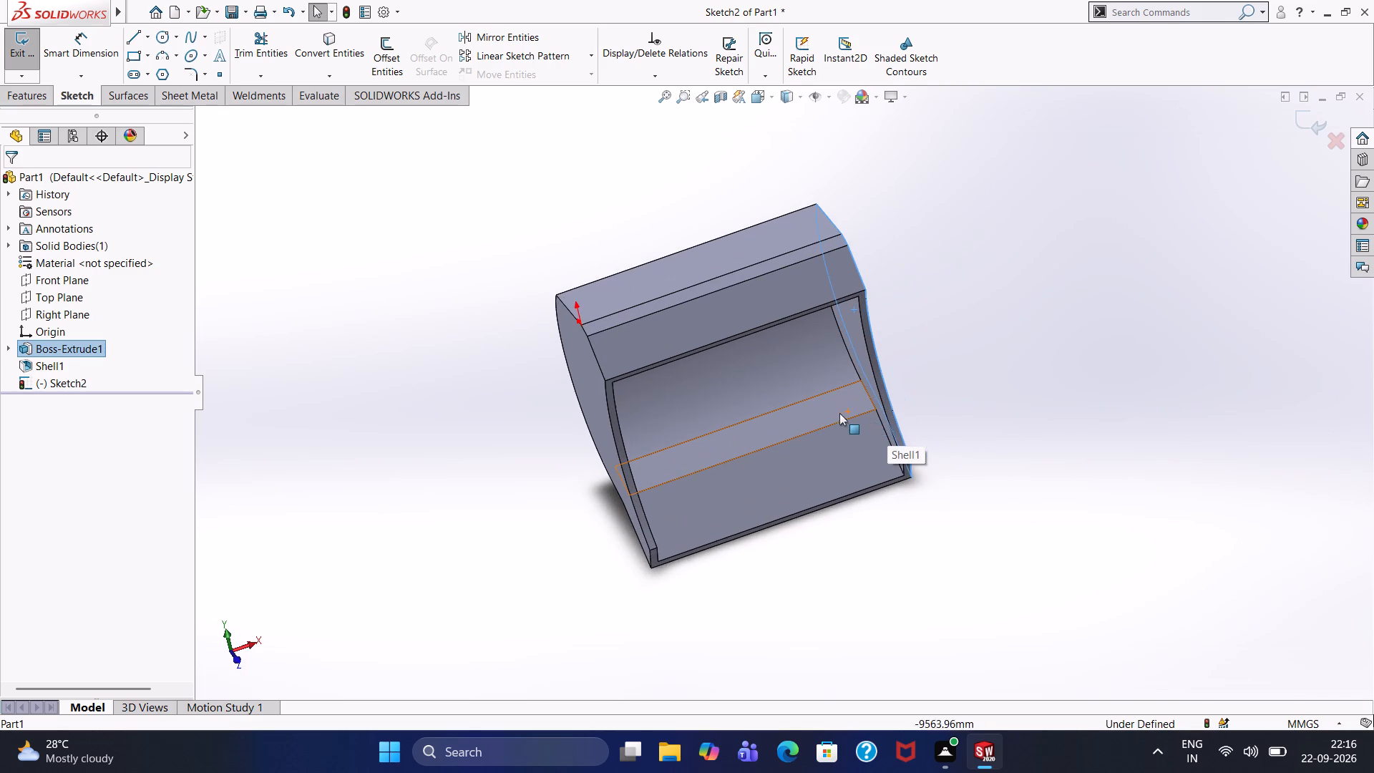
pyautogui.scroll(-3, 788, 427)
pyautogui.scroll(1, 779, 428)
pyautogui.scroll(-1, 754, 397)
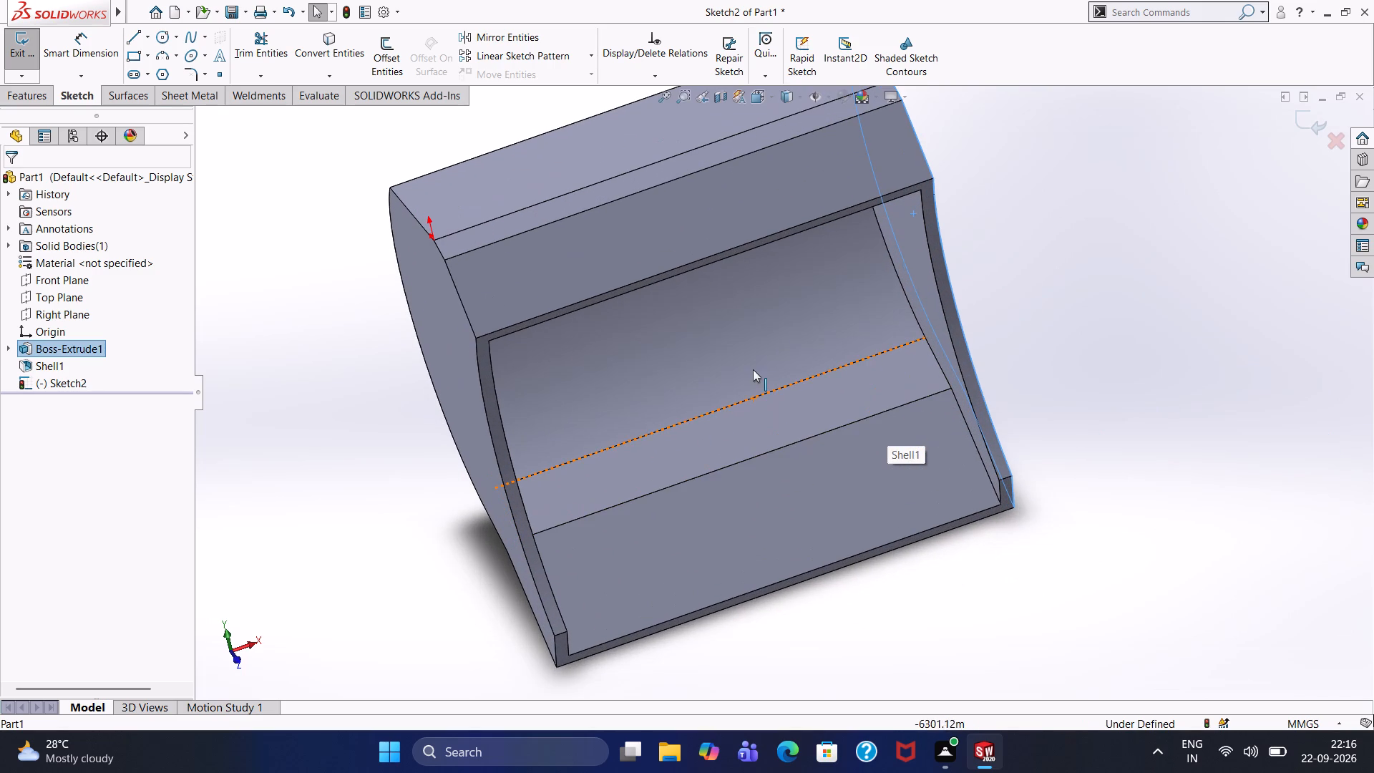
pyautogui.scroll(1, 324, 304)
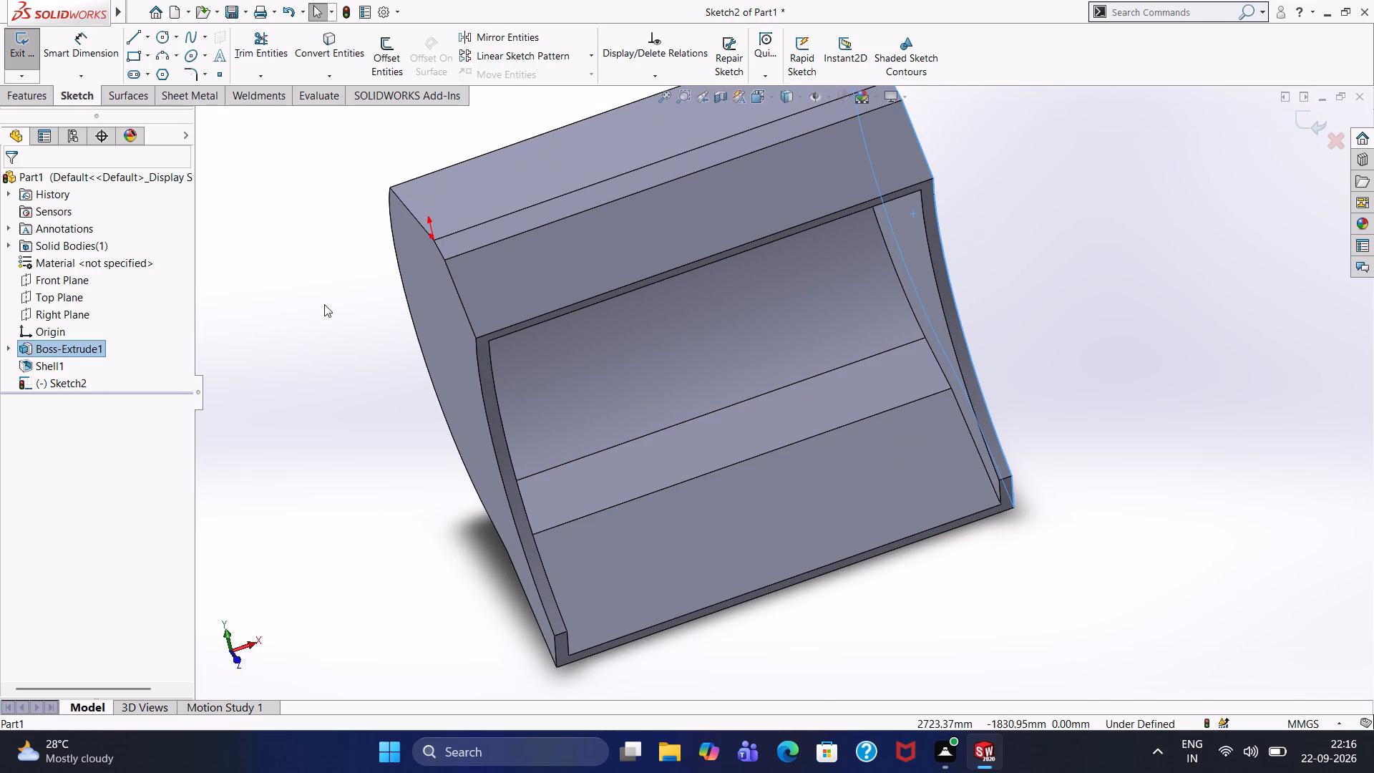
pyautogui.scroll(-1, 341, 339)
pyautogui.click(1229, 274)
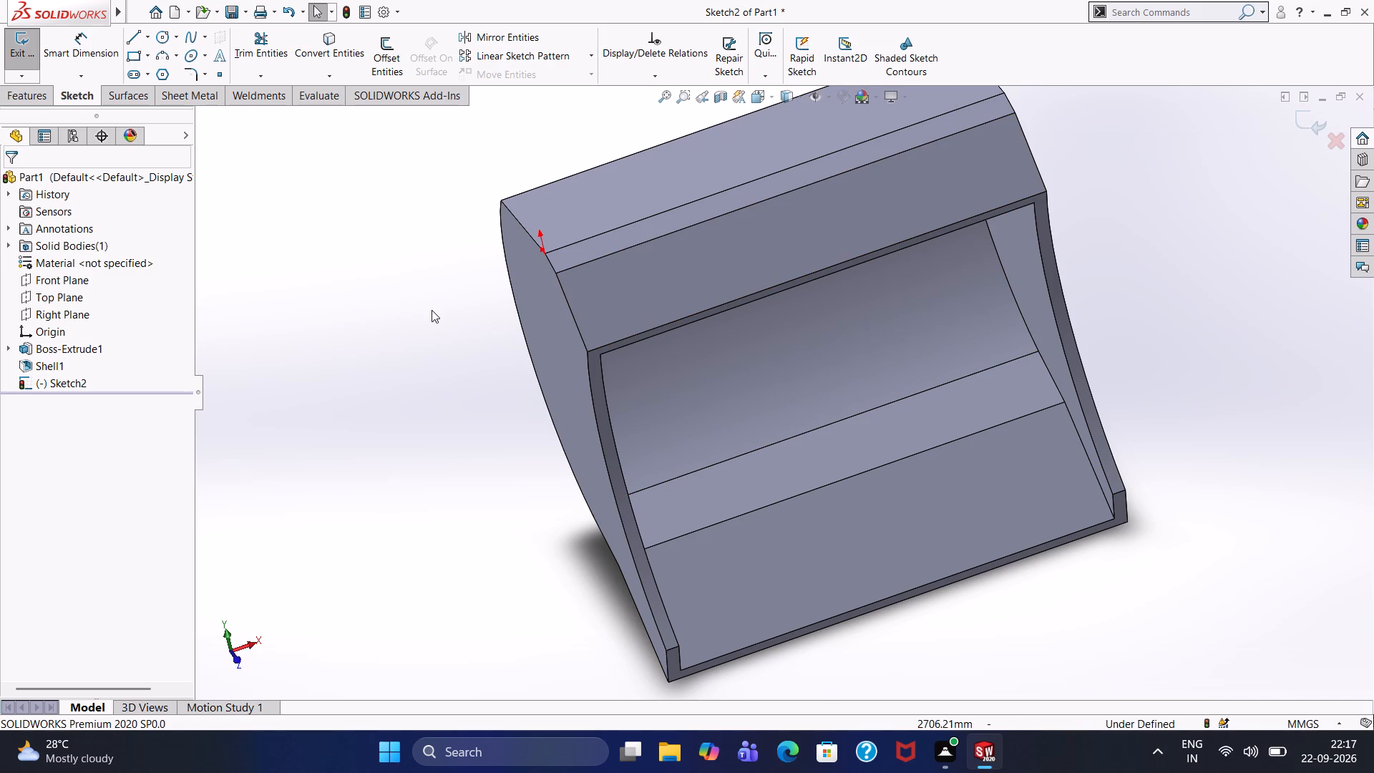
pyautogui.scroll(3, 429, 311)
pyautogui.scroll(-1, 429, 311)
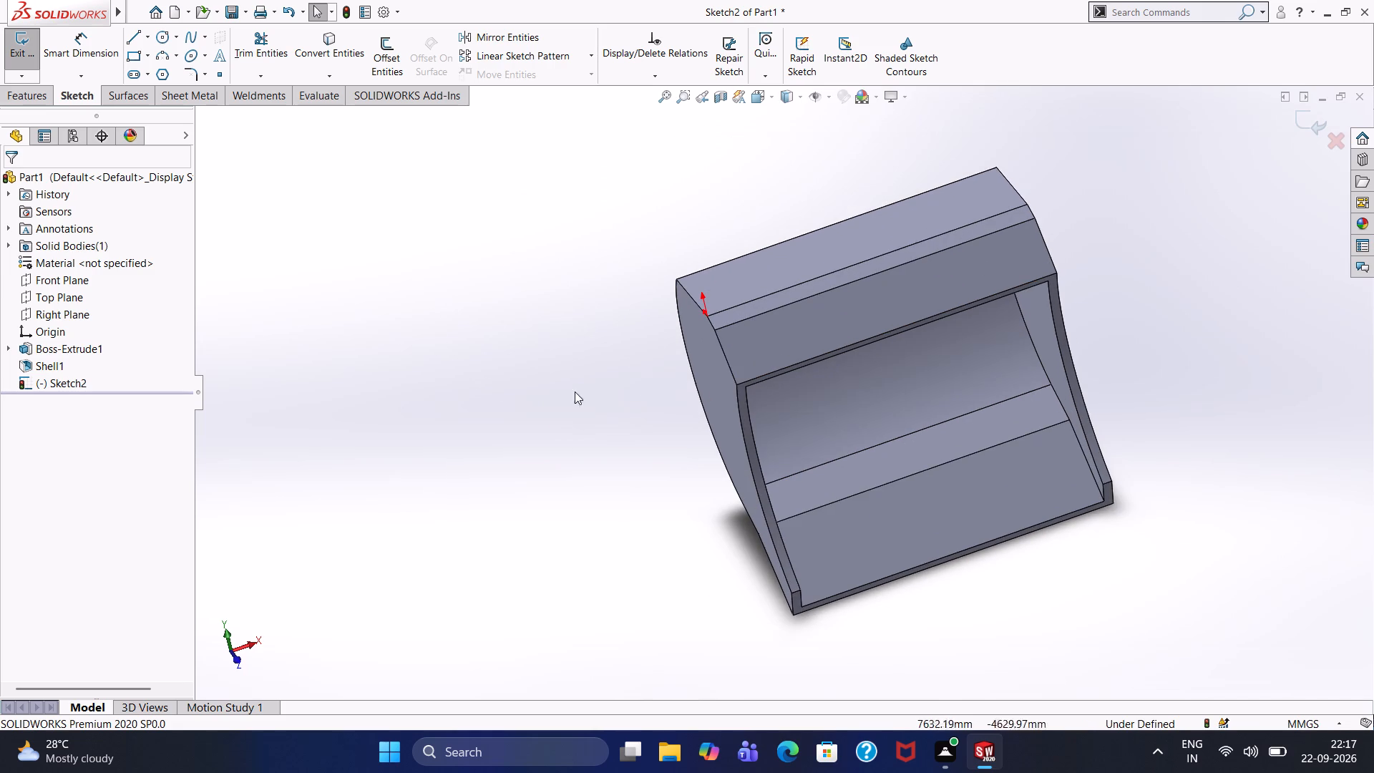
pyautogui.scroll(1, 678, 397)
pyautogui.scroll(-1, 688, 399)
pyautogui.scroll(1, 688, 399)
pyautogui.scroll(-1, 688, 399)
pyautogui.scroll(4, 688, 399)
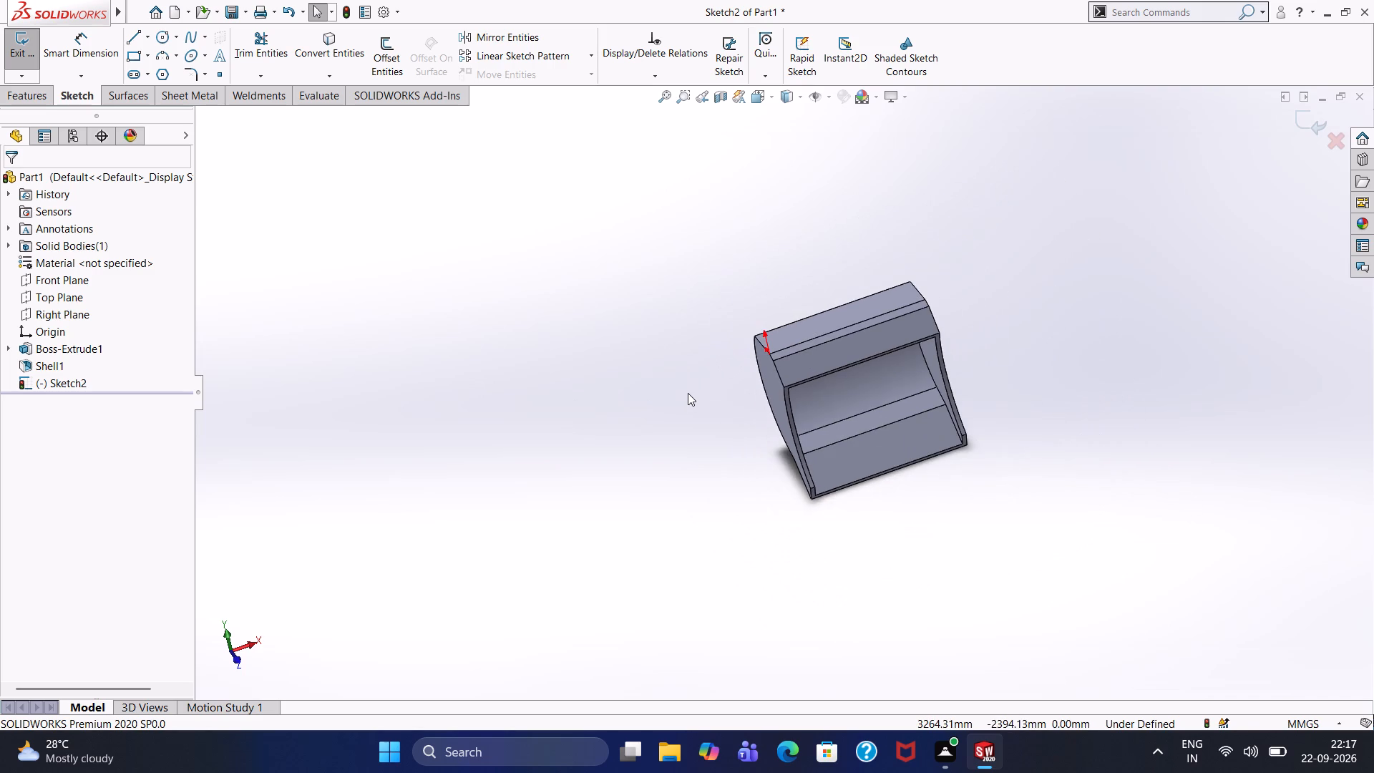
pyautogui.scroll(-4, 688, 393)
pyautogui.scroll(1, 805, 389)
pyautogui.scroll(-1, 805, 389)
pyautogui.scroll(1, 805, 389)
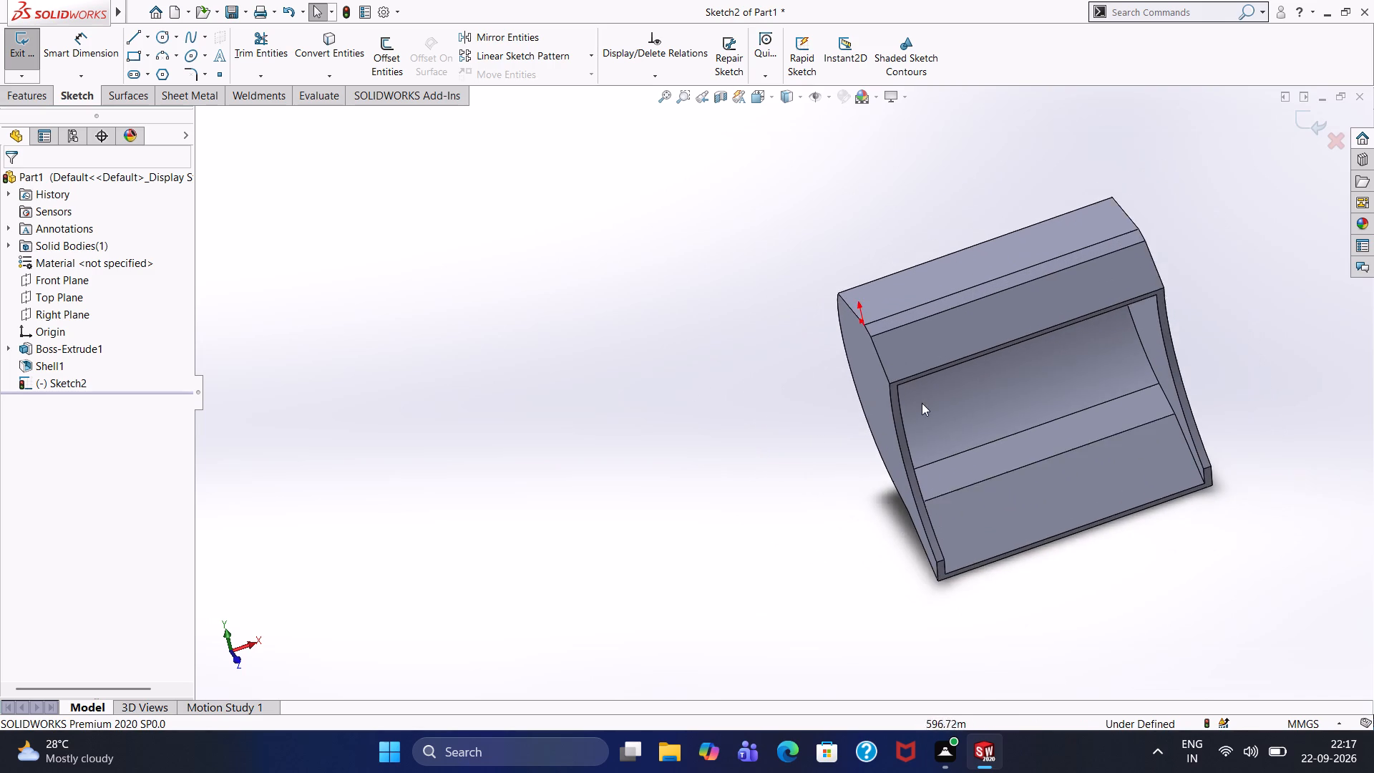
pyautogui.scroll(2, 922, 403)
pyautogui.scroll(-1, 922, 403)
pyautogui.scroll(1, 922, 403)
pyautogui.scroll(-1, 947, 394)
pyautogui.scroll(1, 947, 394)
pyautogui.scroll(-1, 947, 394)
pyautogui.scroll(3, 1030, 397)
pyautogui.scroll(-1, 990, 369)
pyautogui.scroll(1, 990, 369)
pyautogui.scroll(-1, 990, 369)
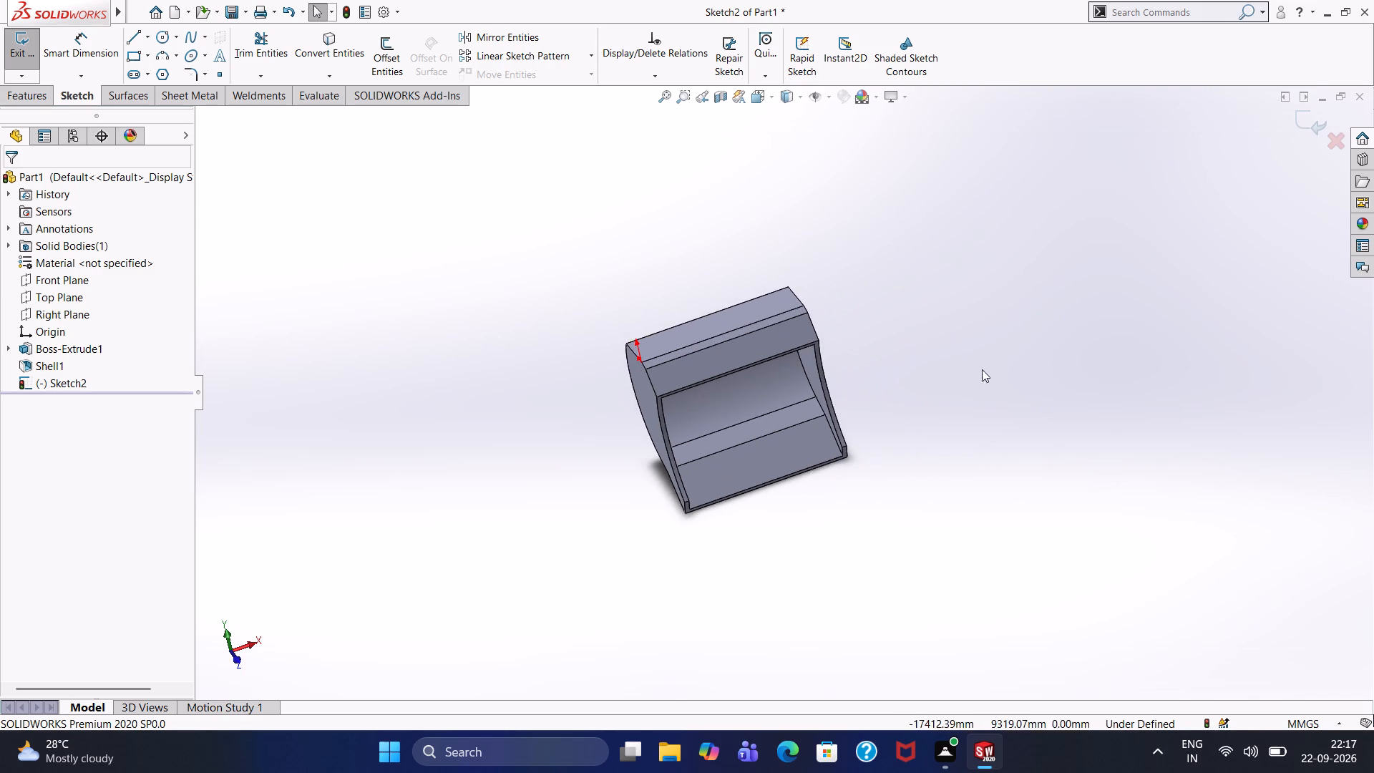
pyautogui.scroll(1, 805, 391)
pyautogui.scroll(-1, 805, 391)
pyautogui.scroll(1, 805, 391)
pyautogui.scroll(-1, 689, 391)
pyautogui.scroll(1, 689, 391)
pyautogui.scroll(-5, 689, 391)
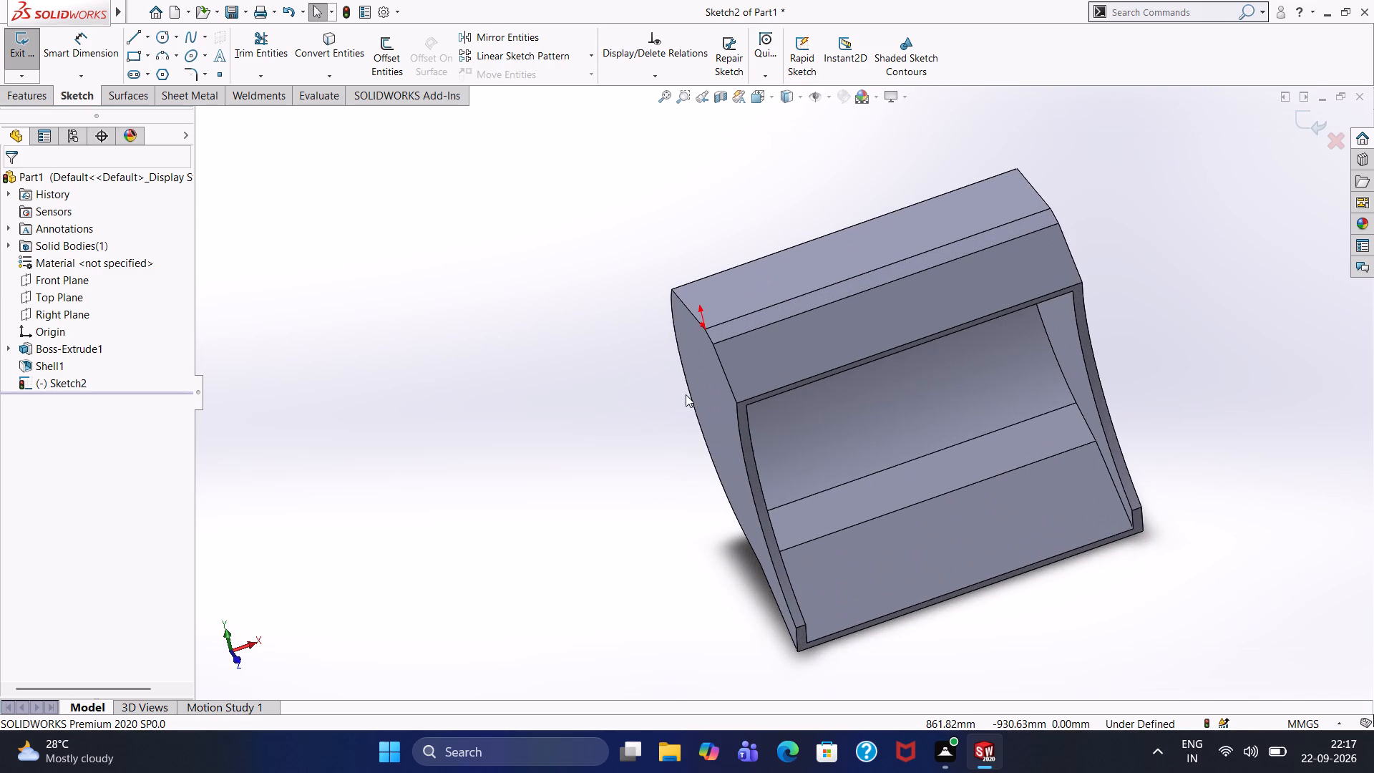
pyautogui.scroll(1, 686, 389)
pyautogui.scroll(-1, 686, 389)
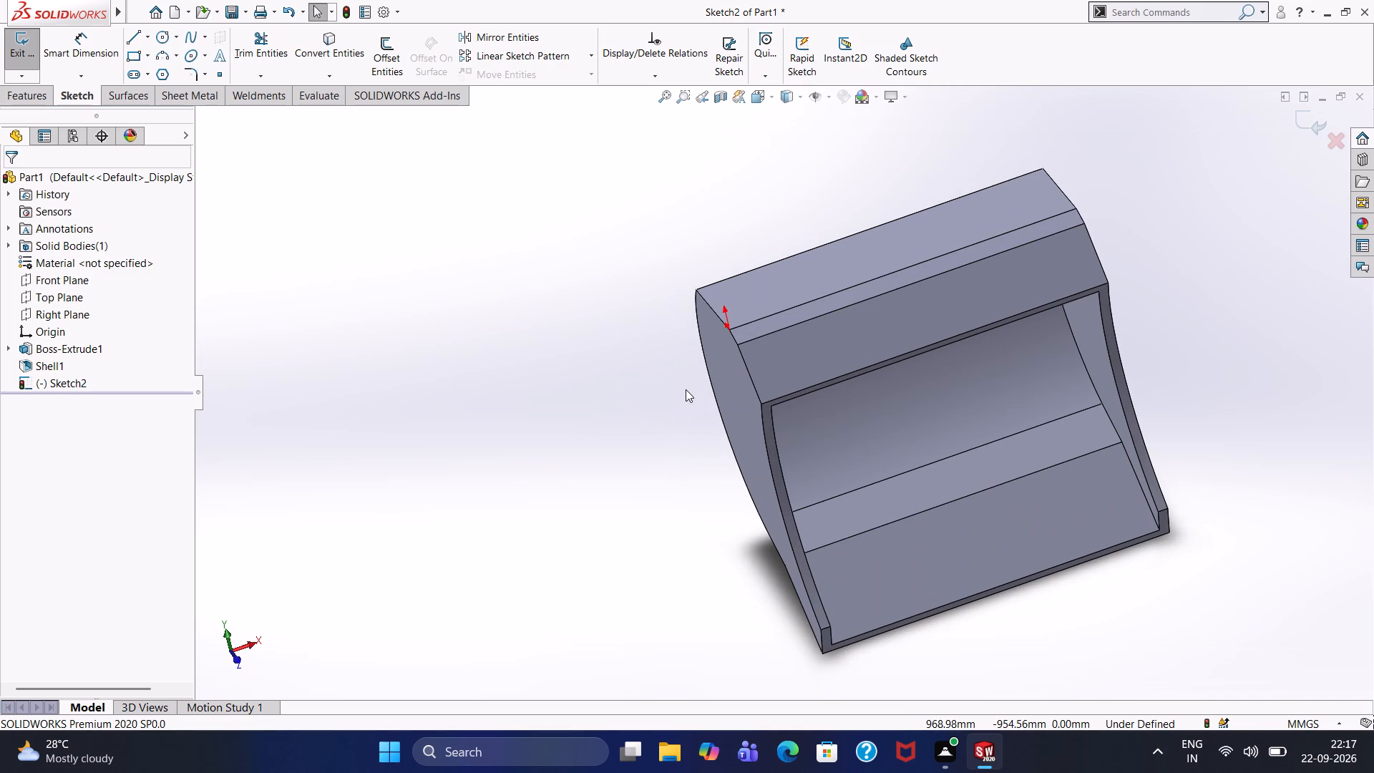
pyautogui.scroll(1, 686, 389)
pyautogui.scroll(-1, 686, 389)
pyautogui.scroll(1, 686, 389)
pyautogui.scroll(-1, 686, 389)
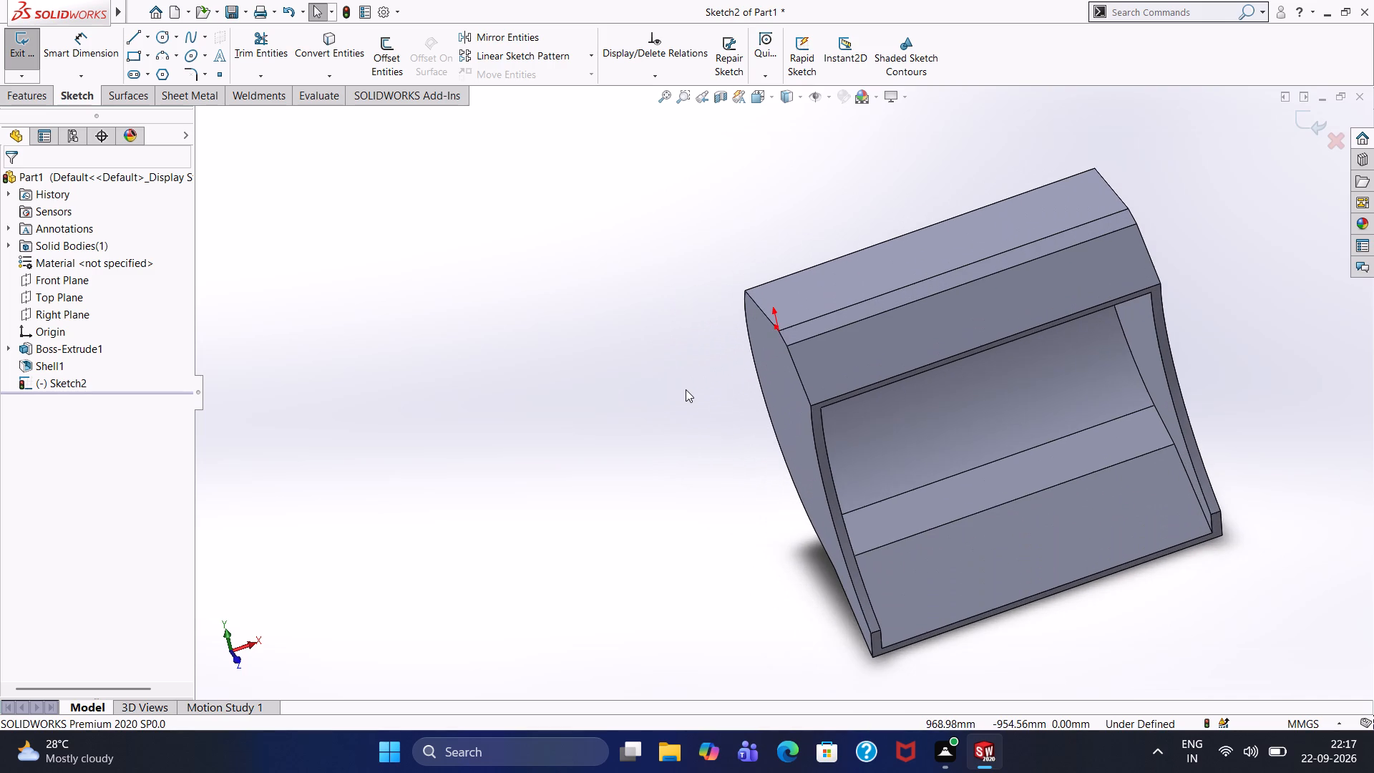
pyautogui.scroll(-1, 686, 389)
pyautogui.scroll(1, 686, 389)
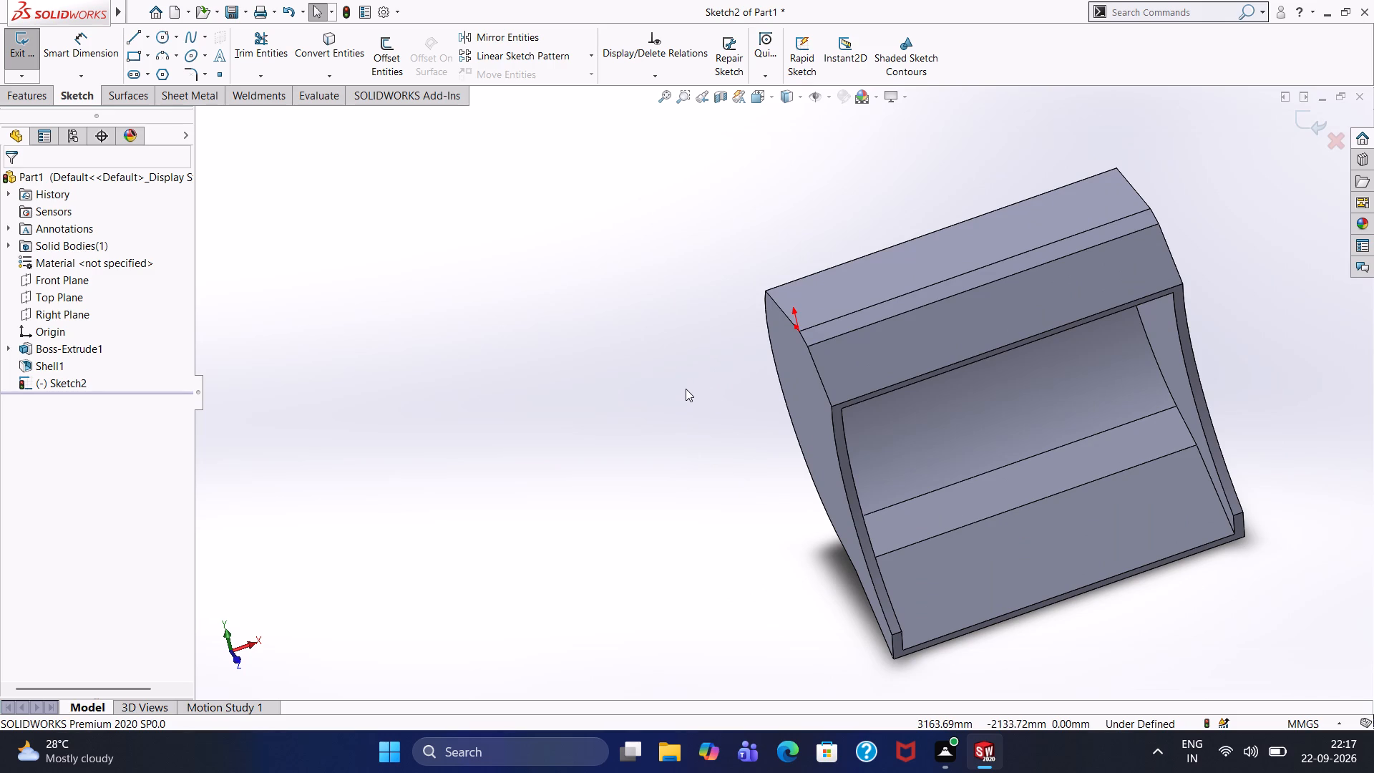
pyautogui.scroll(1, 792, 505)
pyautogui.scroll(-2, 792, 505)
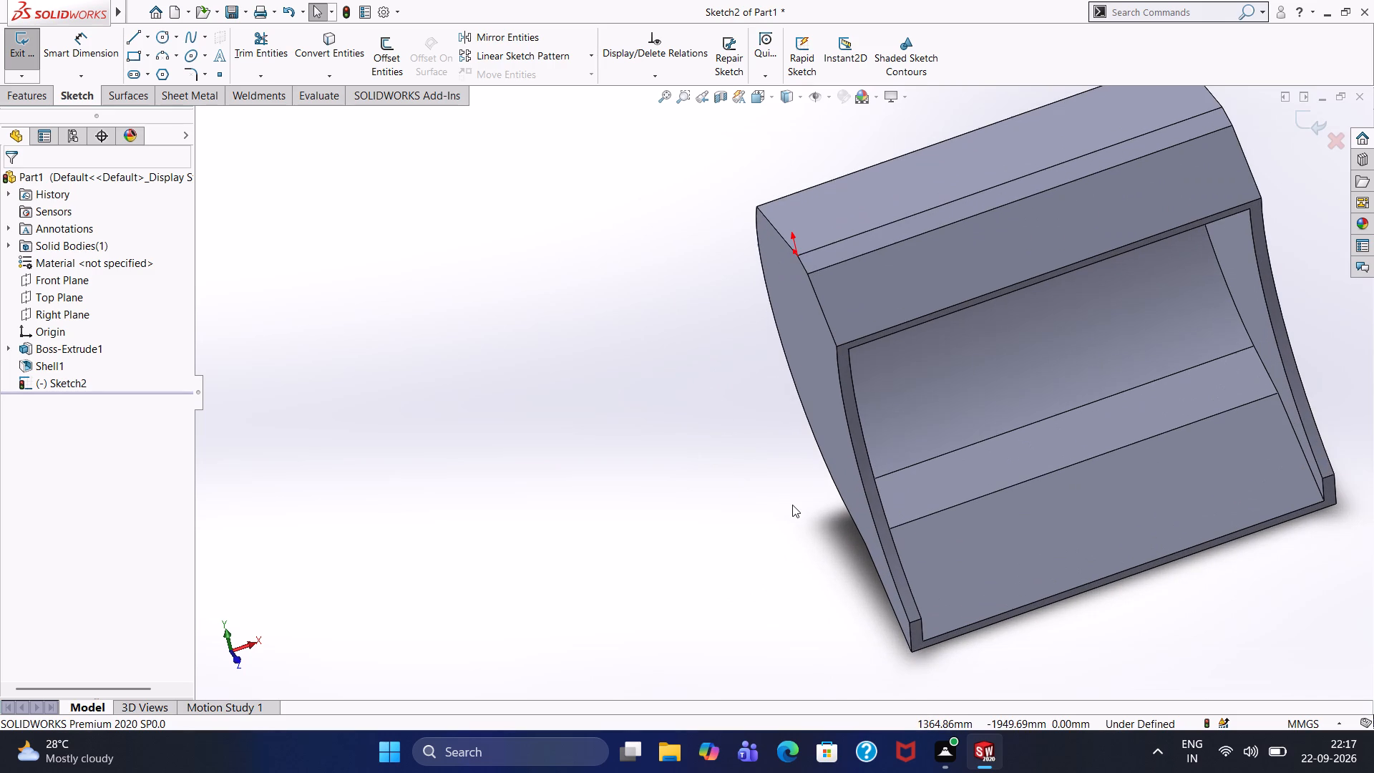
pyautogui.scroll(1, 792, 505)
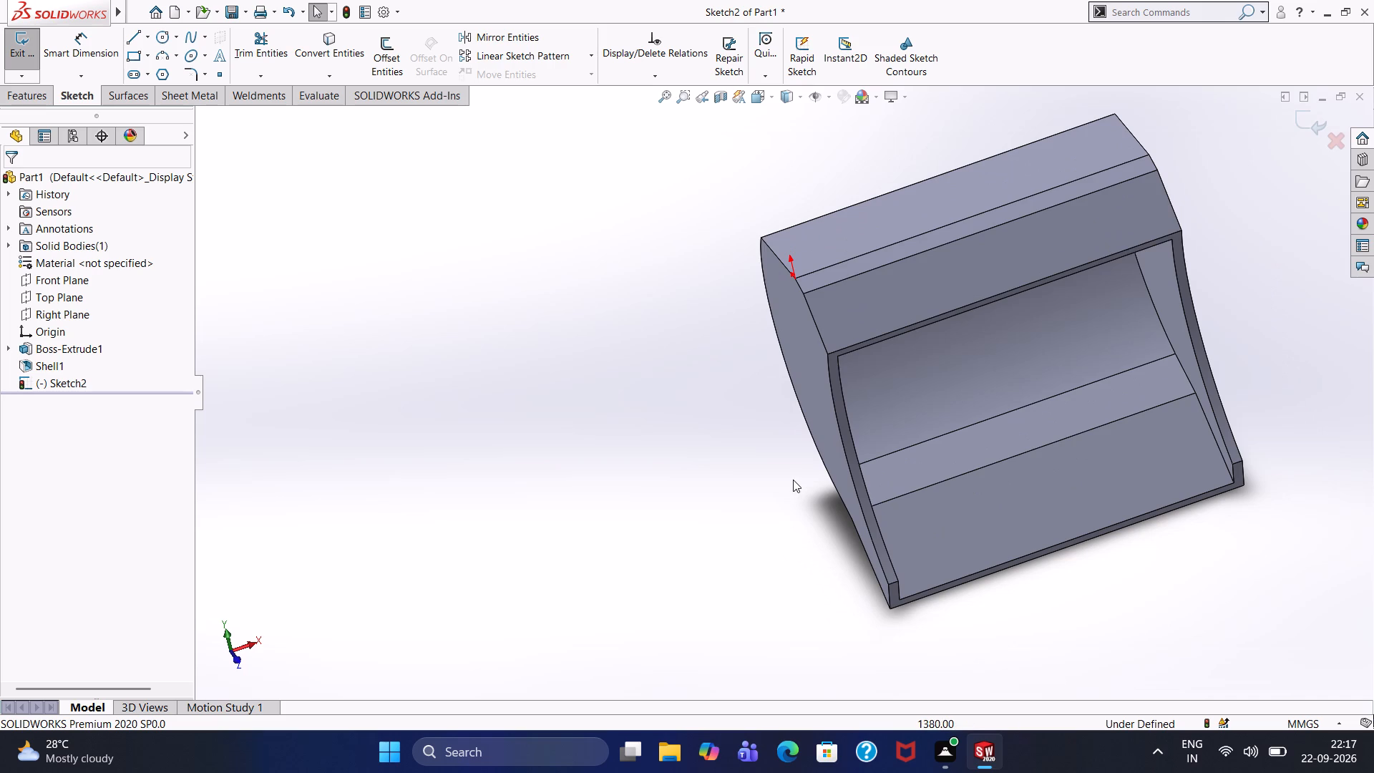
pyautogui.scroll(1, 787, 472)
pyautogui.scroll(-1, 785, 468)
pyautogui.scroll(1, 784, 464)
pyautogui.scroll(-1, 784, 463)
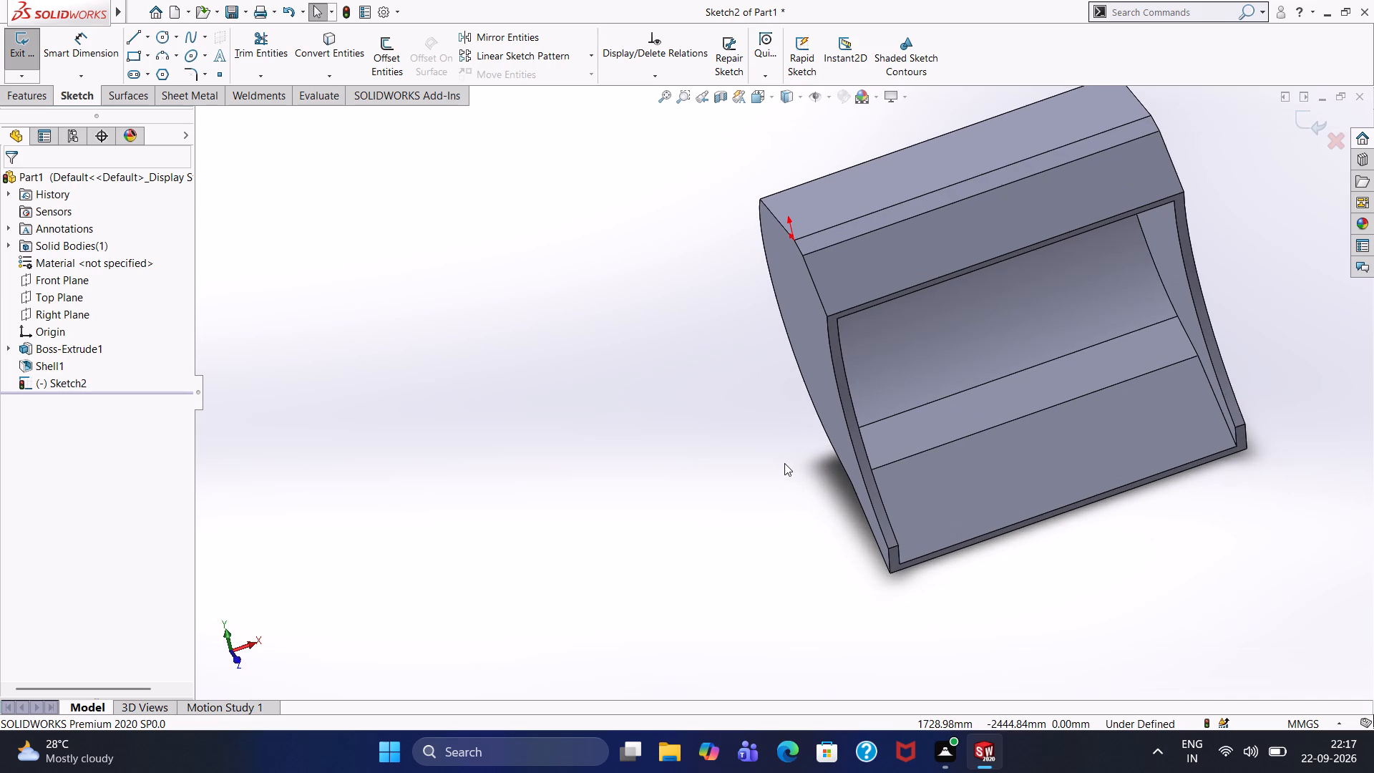
# Examine the bucket's open cavity, both end faces and lower front lip from several angles.
pyautogui.moveTo(780, 459); pyautogui.dragTo(701, 402, button='middle')
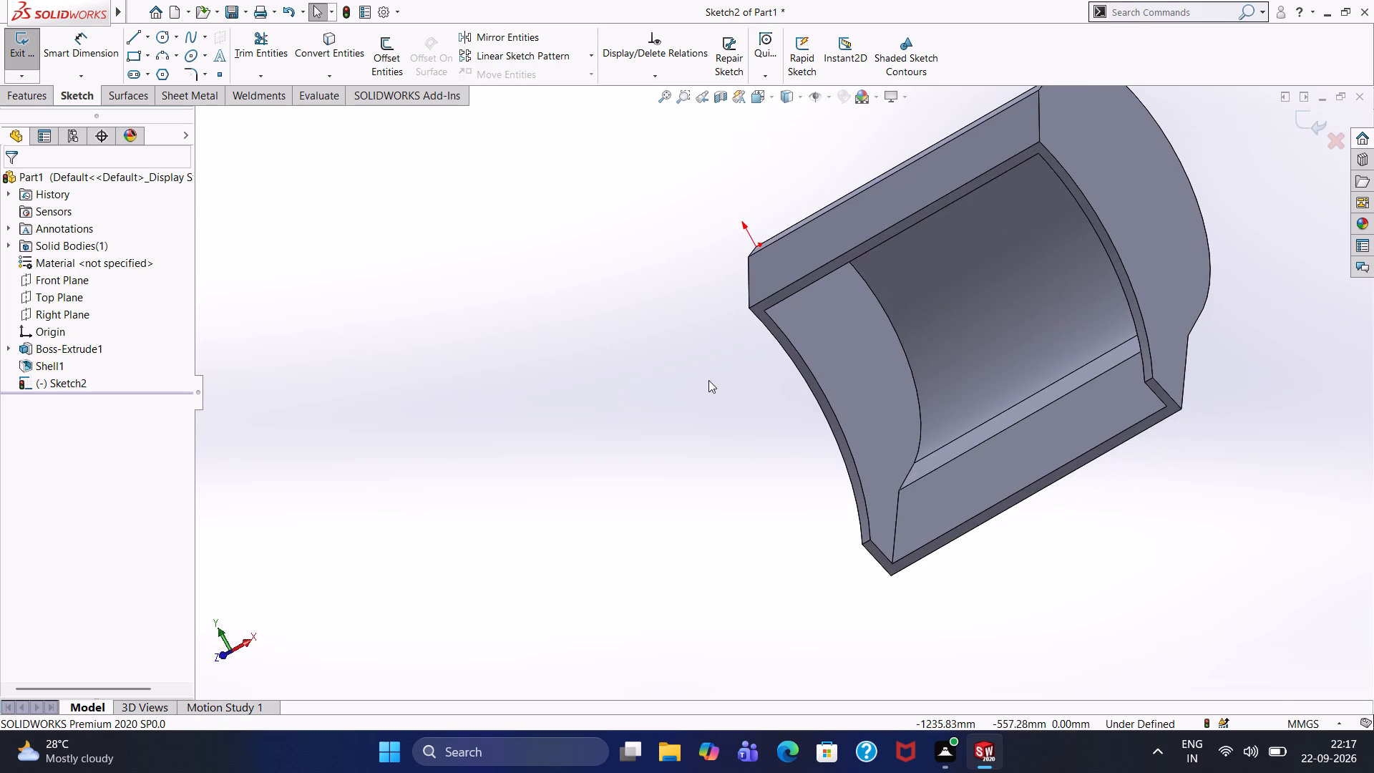
pyautogui.moveTo(652, 415); pyautogui.dragTo(678, 388, button='middle')
pyautogui.moveTo(668, 445); pyautogui.dragTo(660, 348, button='middle')
pyautogui.scroll(1, 663, 363)
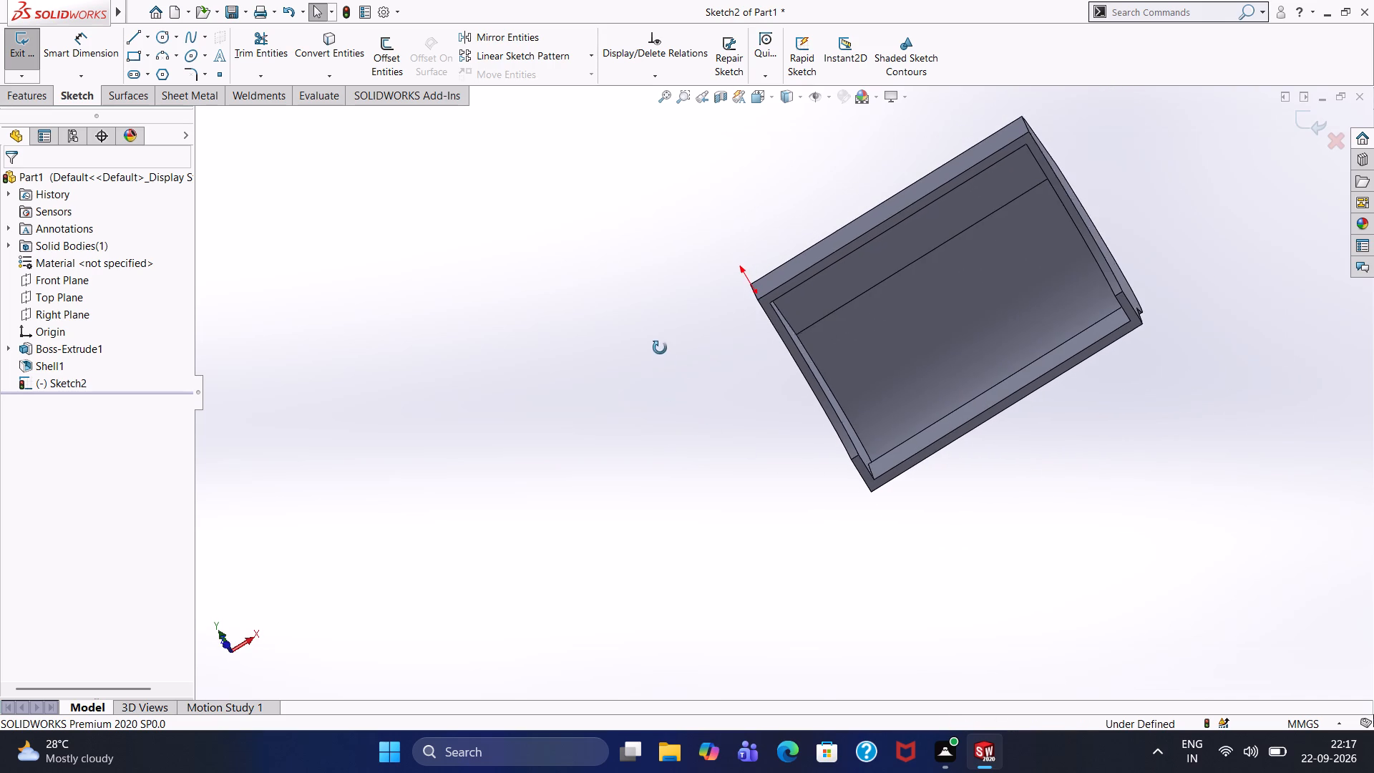
pyautogui.moveTo(660, 348); pyautogui.dragTo(660, 347, button='middle')
pyautogui.moveTo(660, 347); pyautogui.dragTo(710, 446, button='middle')
pyautogui.moveTo(717, 458); pyautogui.dragTo(724, 462, button='middle')
pyautogui.moveTo(735, 464); pyautogui.dragTo(736, 454, button='middle')
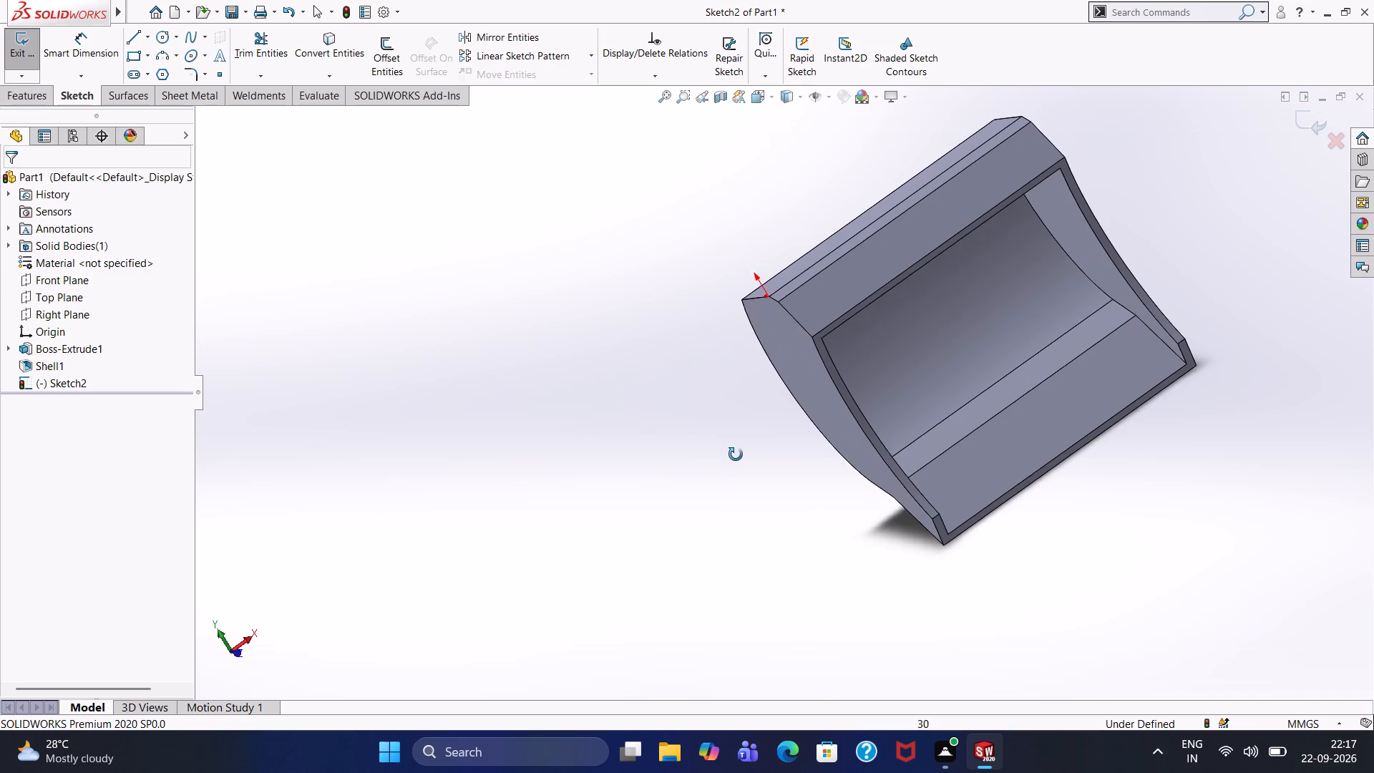
pyautogui.moveTo(736, 454); pyautogui.dragTo(618, 473, button='middle')
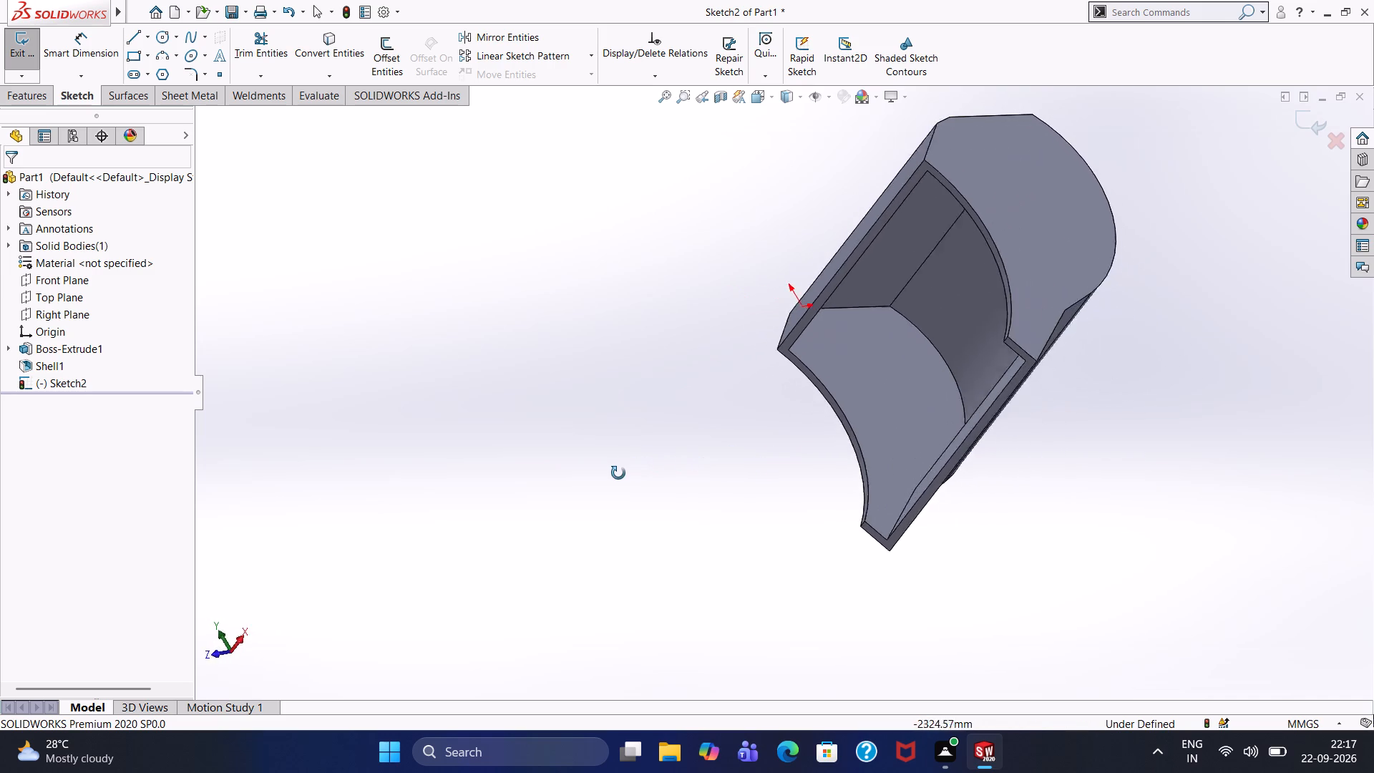
pyautogui.moveTo(618, 473); pyautogui.dragTo(669, 503, button='middle')
pyautogui.scroll(-1, 671, 503)
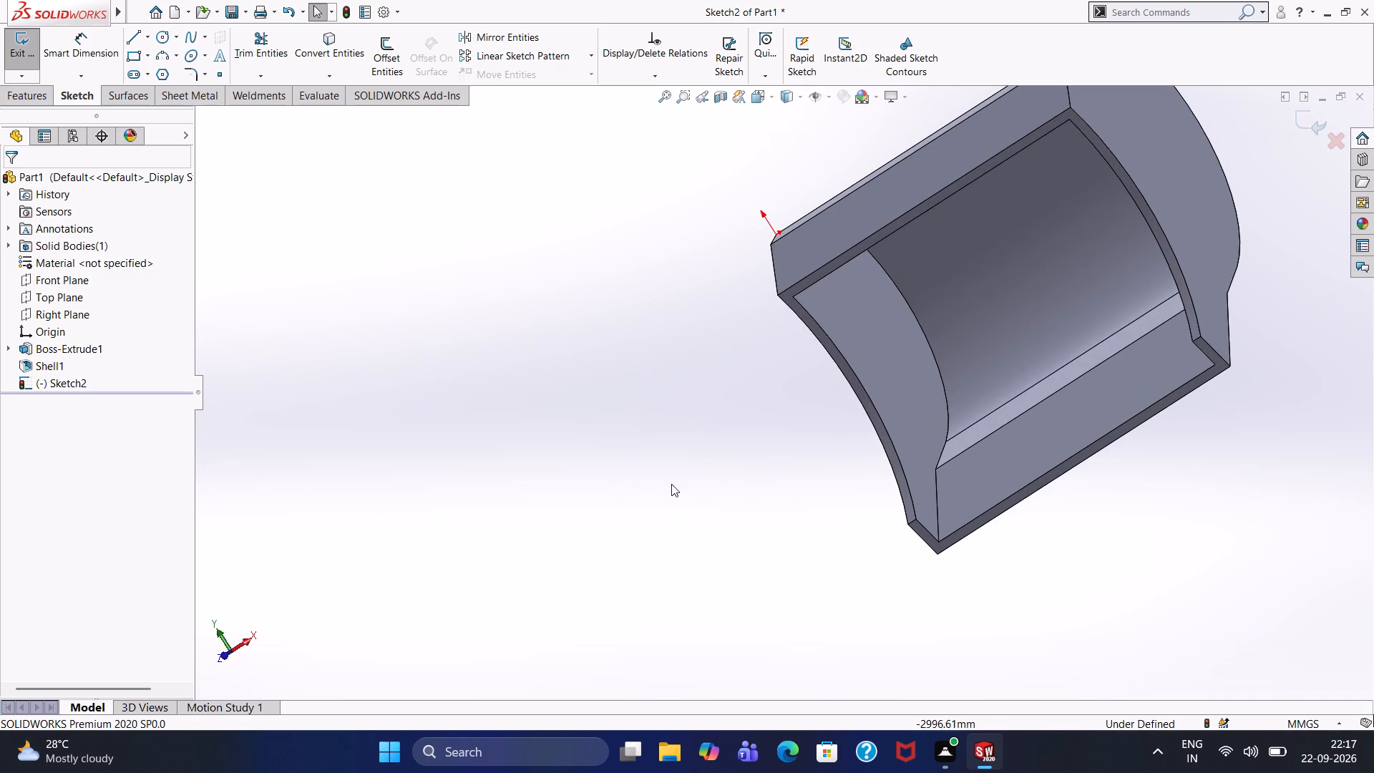
pyautogui.scroll(1, 671, 483)
pyautogui.scroll(-1, 685, 465)
pyautogui.scroll(1, 685, 465)
pyautogui.moveTo(702, 440); pyautogui.dragTo(795, 420, button='middle')
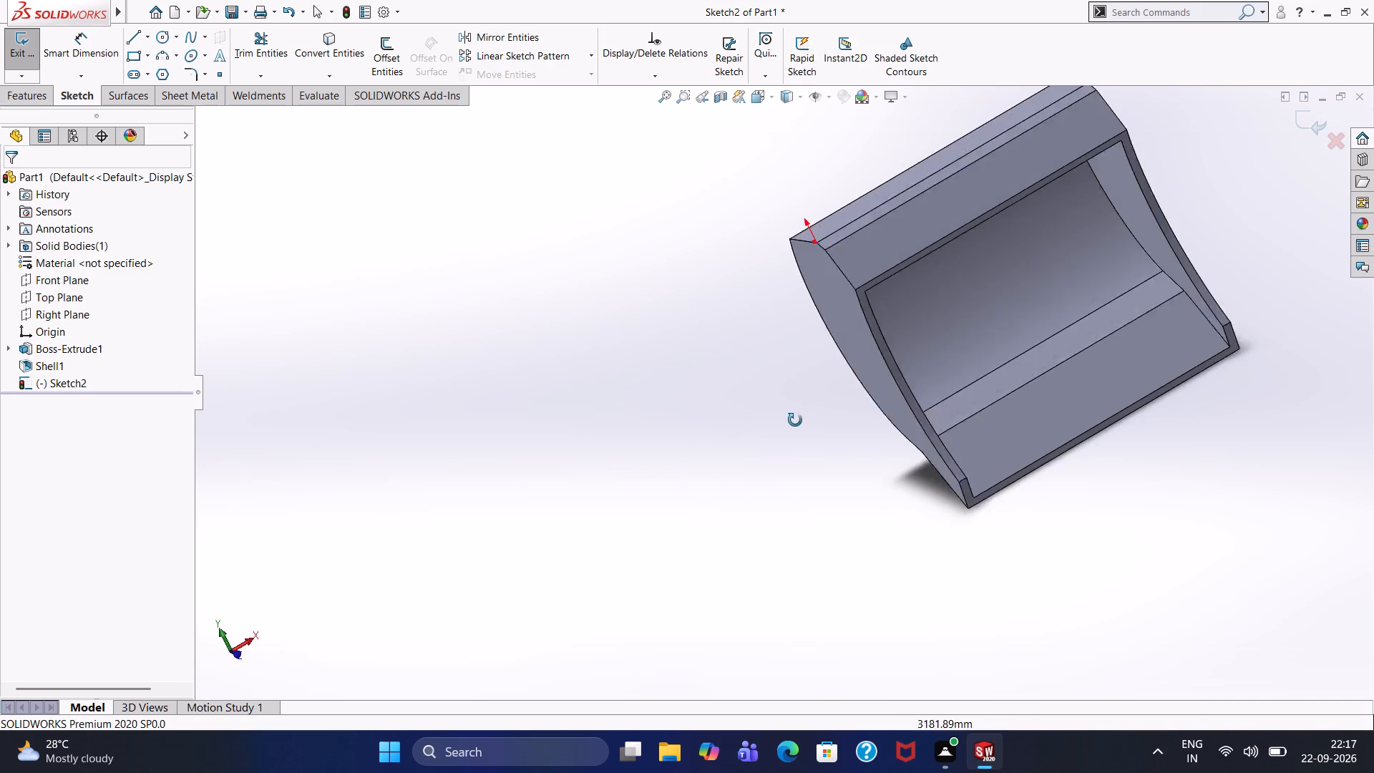
pyautogui.moveTo(795, 420); pyautogui.dragTo(859, 376, button='middle')
pyautogui.moveTo(703, 486); pyautogui.dragTo(609, 416, button='middle')
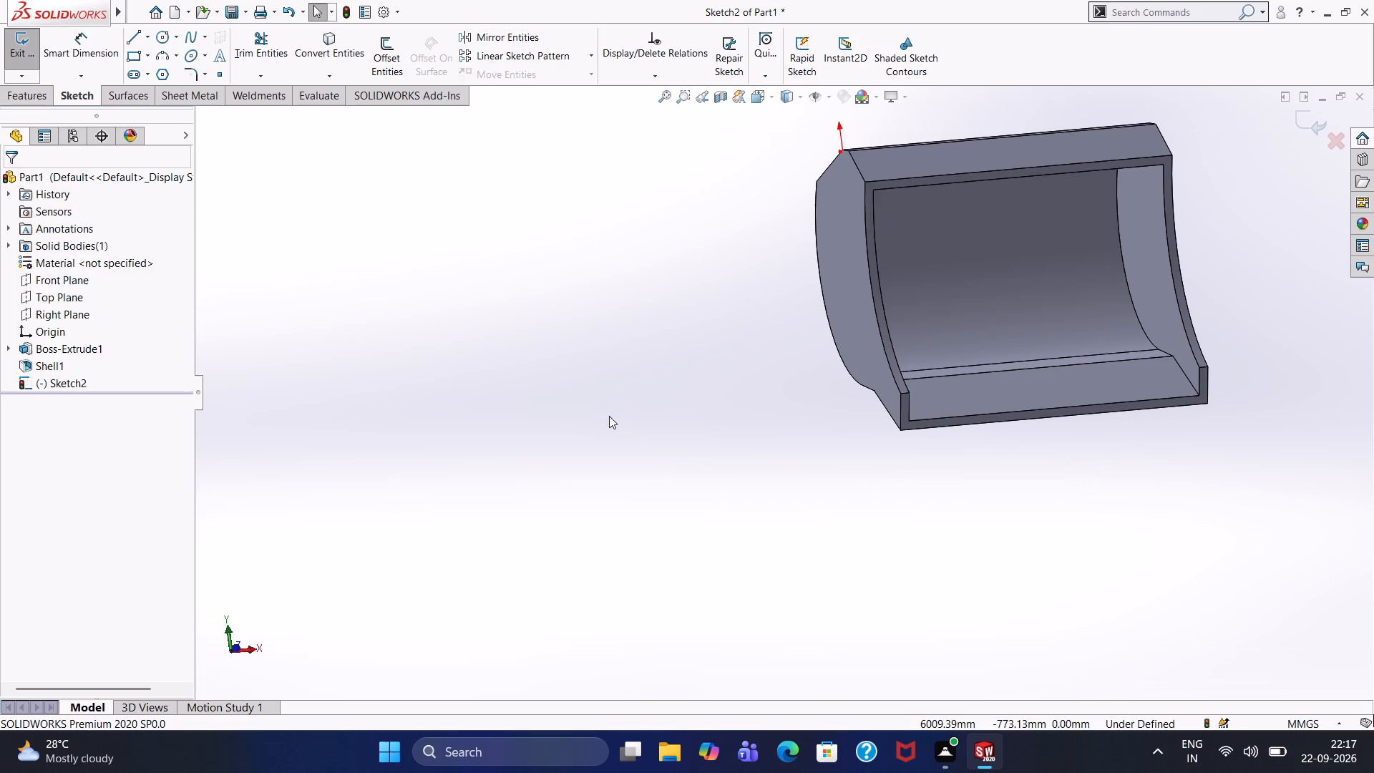
pyautogui.moveTo(1067, 481); pyautogui.dragTo(945, 516, button='middle')
pyautogui.moveTo(960, 504); pyautogui.dragTo(962, 505, button='middle')
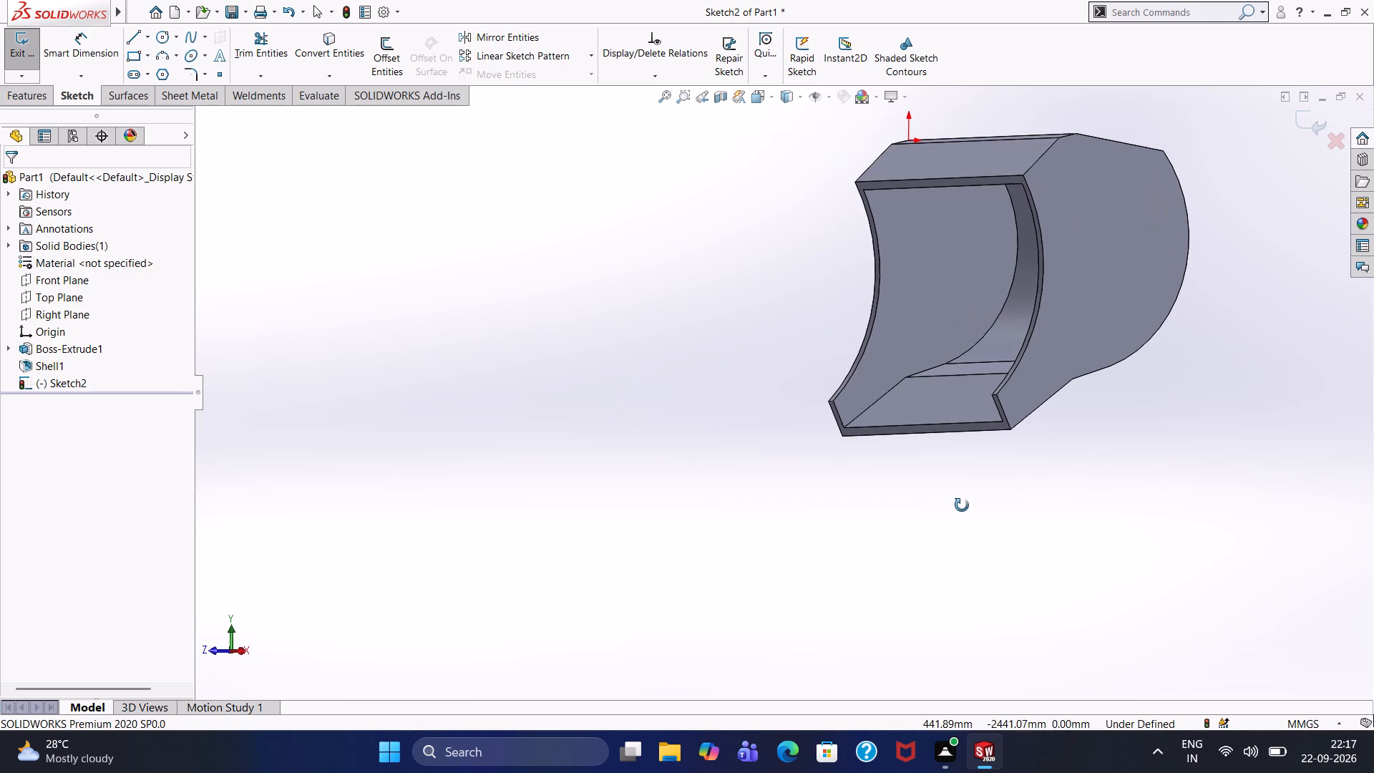
pyautogui.moveTo(962, 505); pyautogui.dragTo(965, 519, button='middle')
pyautogui.moveTo(1043, 507); pyautogui.dragTo(1055, 525, button='middle')
pyautogui.scroll(-1, 1048, 512)
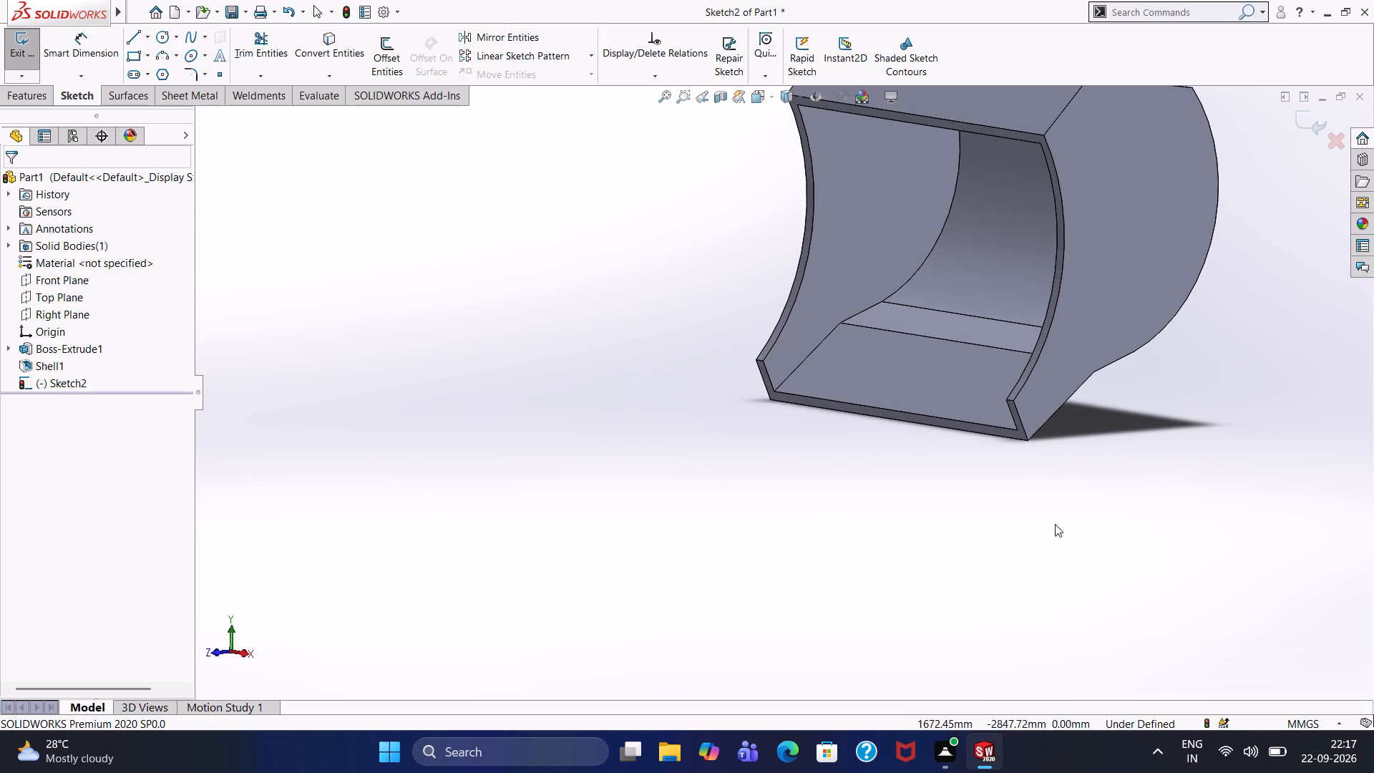
pyautogui.scroll(-2, 1036, 497)
pyautogui.scroll(1, 1043, 485)
pyautogui.scroll(-1, 1043, 485)
pyautogui.scroll(1, 1043, 485)
pyautogui.scroll(-1, 1043, 485)
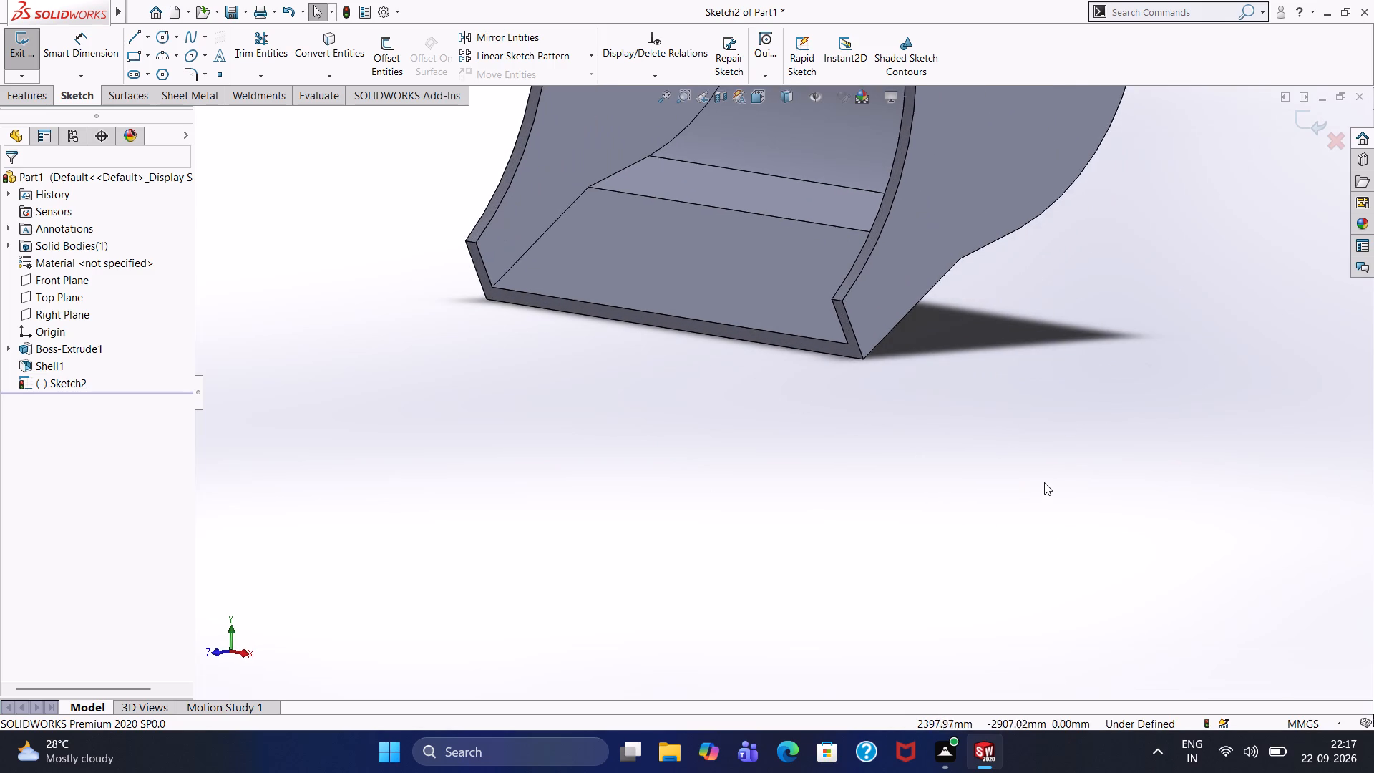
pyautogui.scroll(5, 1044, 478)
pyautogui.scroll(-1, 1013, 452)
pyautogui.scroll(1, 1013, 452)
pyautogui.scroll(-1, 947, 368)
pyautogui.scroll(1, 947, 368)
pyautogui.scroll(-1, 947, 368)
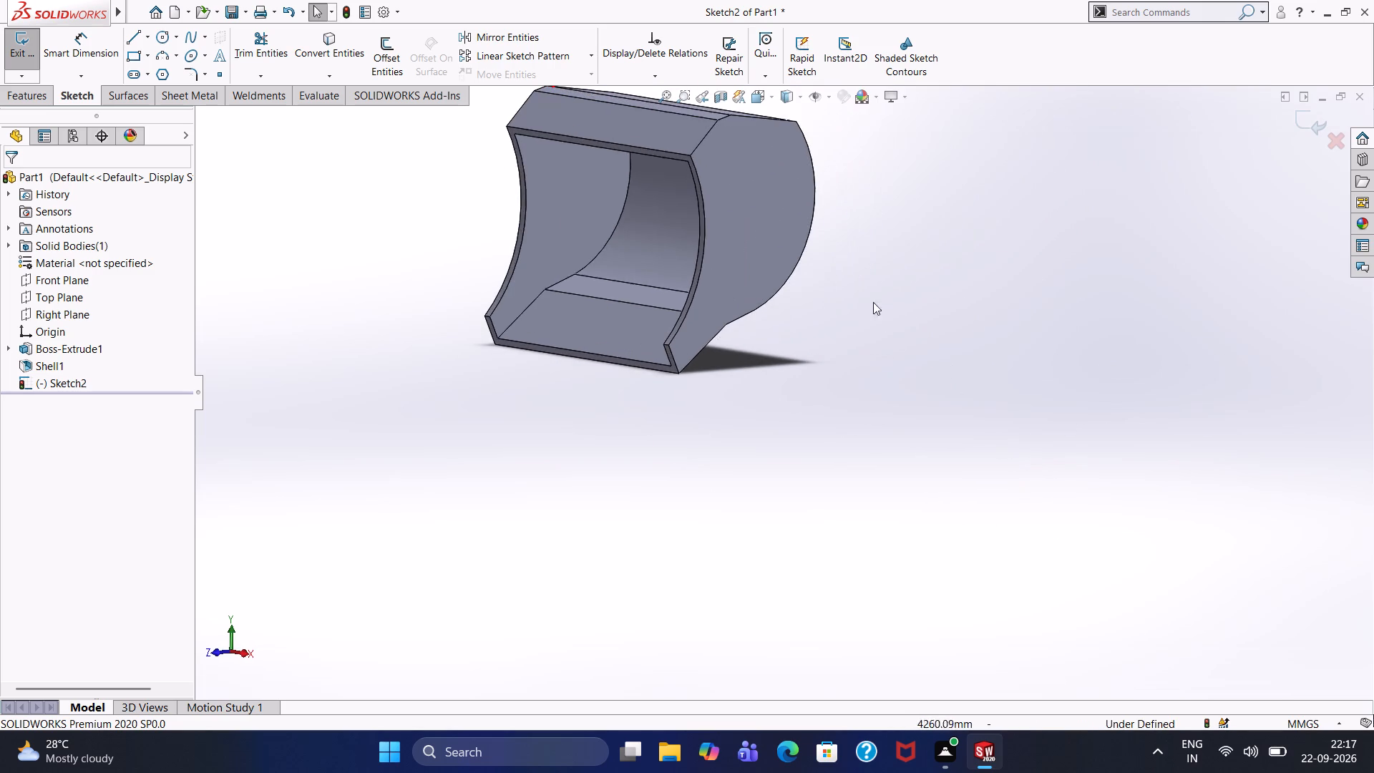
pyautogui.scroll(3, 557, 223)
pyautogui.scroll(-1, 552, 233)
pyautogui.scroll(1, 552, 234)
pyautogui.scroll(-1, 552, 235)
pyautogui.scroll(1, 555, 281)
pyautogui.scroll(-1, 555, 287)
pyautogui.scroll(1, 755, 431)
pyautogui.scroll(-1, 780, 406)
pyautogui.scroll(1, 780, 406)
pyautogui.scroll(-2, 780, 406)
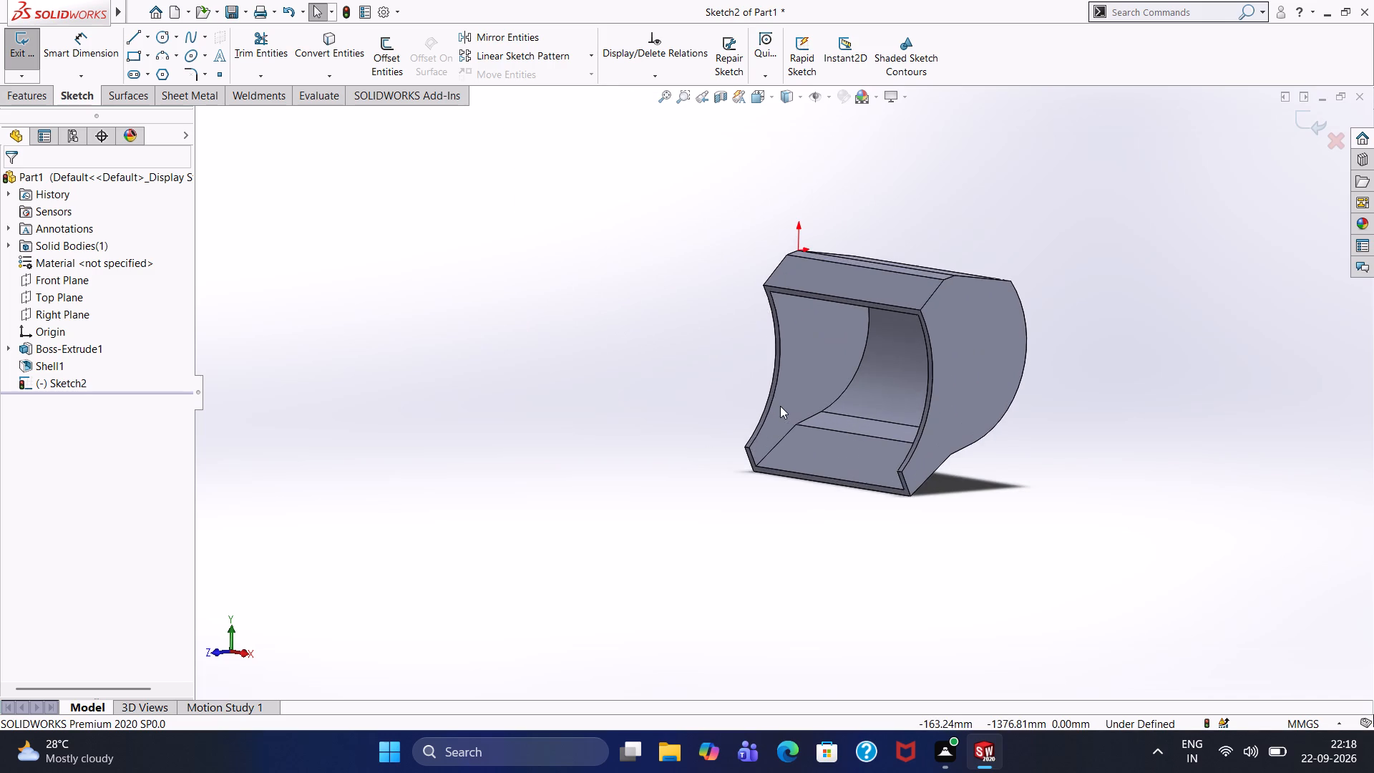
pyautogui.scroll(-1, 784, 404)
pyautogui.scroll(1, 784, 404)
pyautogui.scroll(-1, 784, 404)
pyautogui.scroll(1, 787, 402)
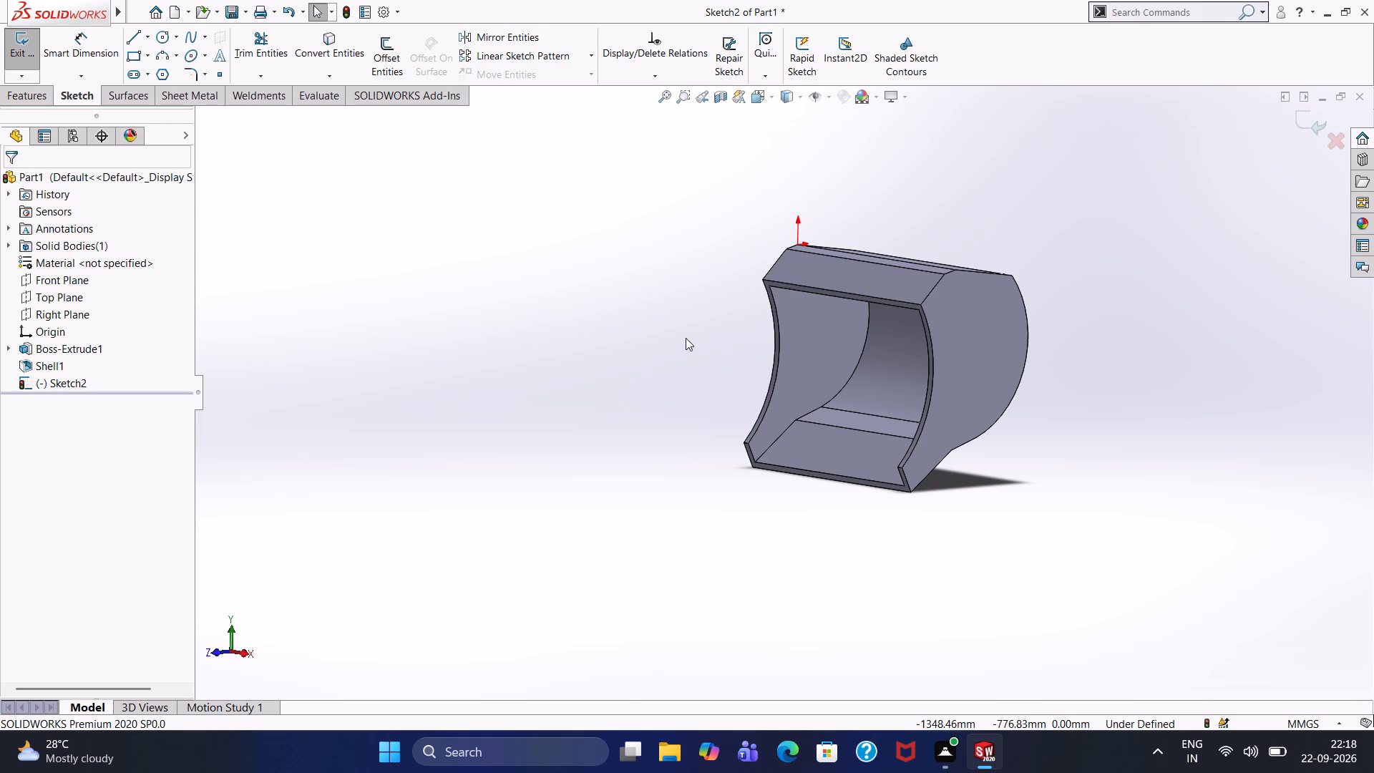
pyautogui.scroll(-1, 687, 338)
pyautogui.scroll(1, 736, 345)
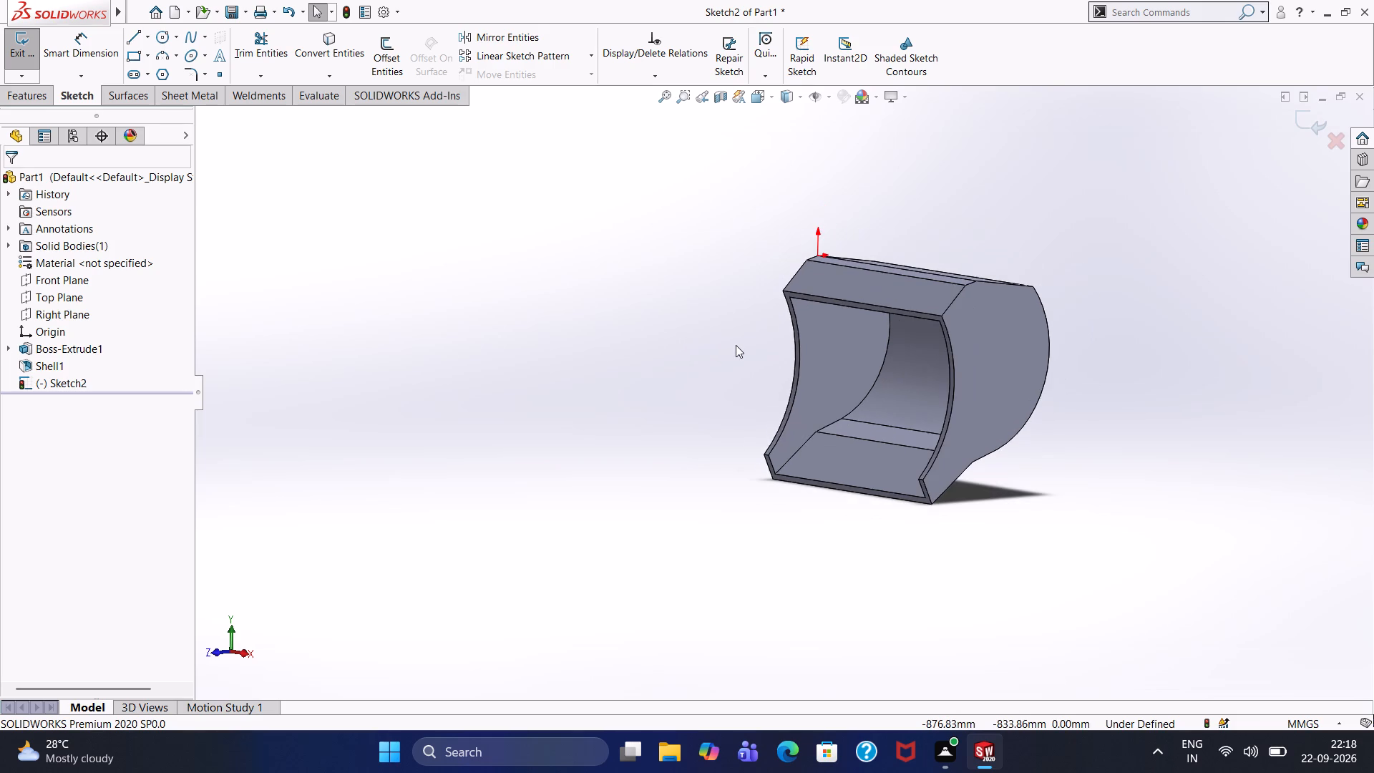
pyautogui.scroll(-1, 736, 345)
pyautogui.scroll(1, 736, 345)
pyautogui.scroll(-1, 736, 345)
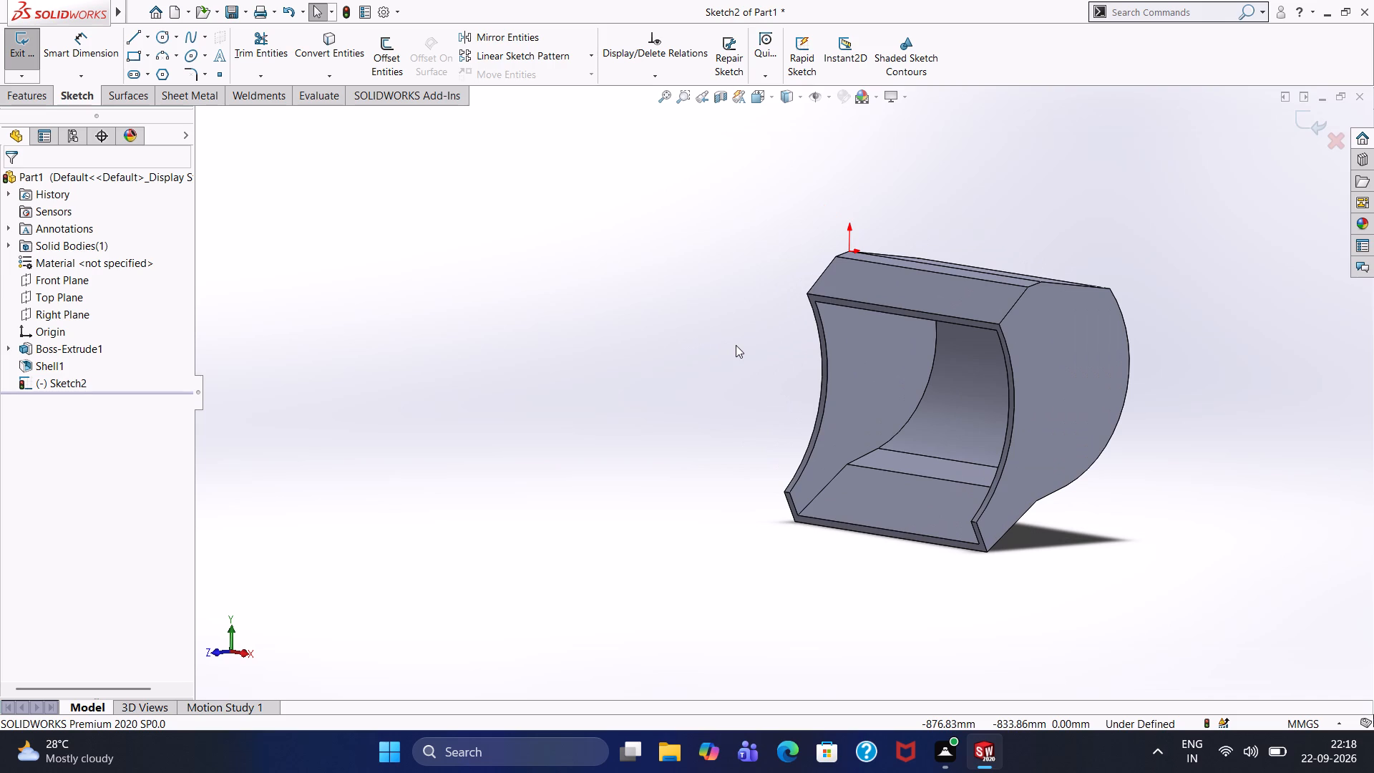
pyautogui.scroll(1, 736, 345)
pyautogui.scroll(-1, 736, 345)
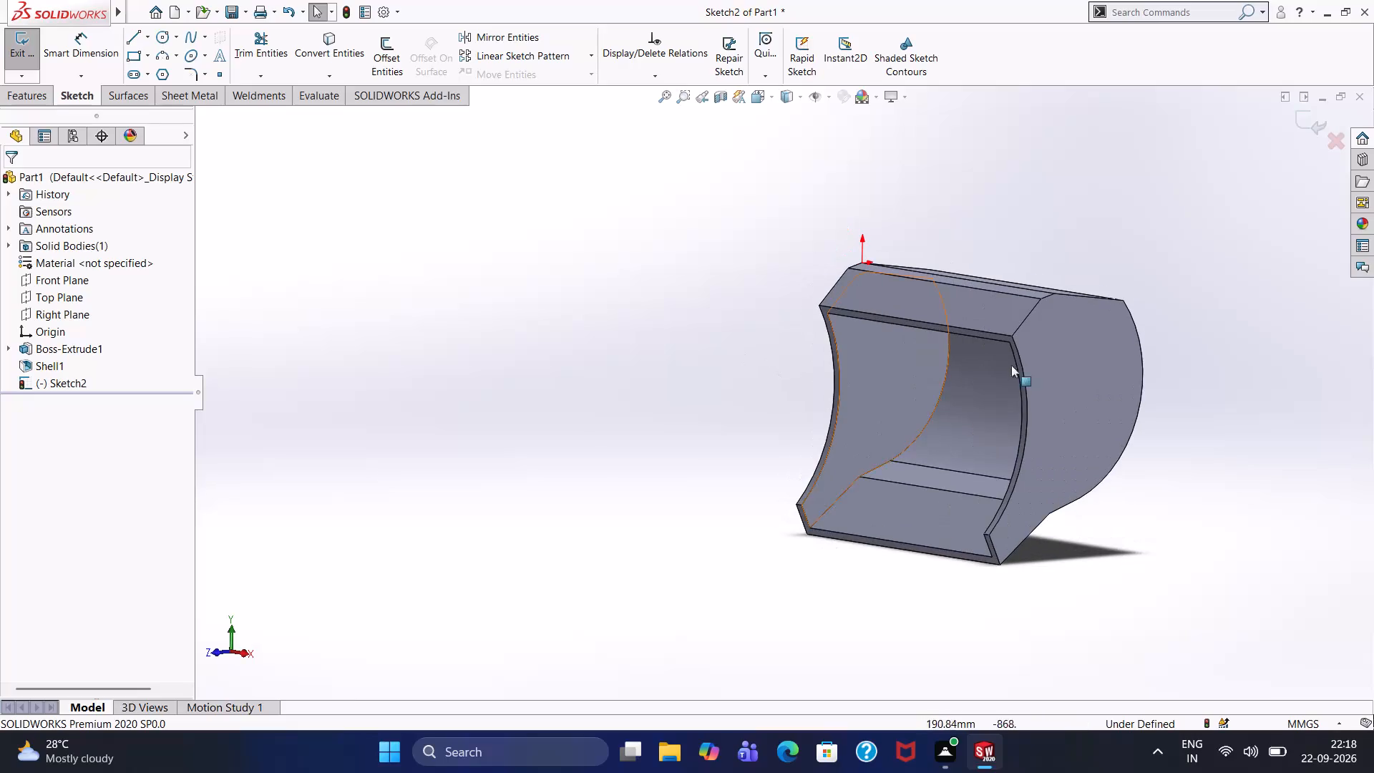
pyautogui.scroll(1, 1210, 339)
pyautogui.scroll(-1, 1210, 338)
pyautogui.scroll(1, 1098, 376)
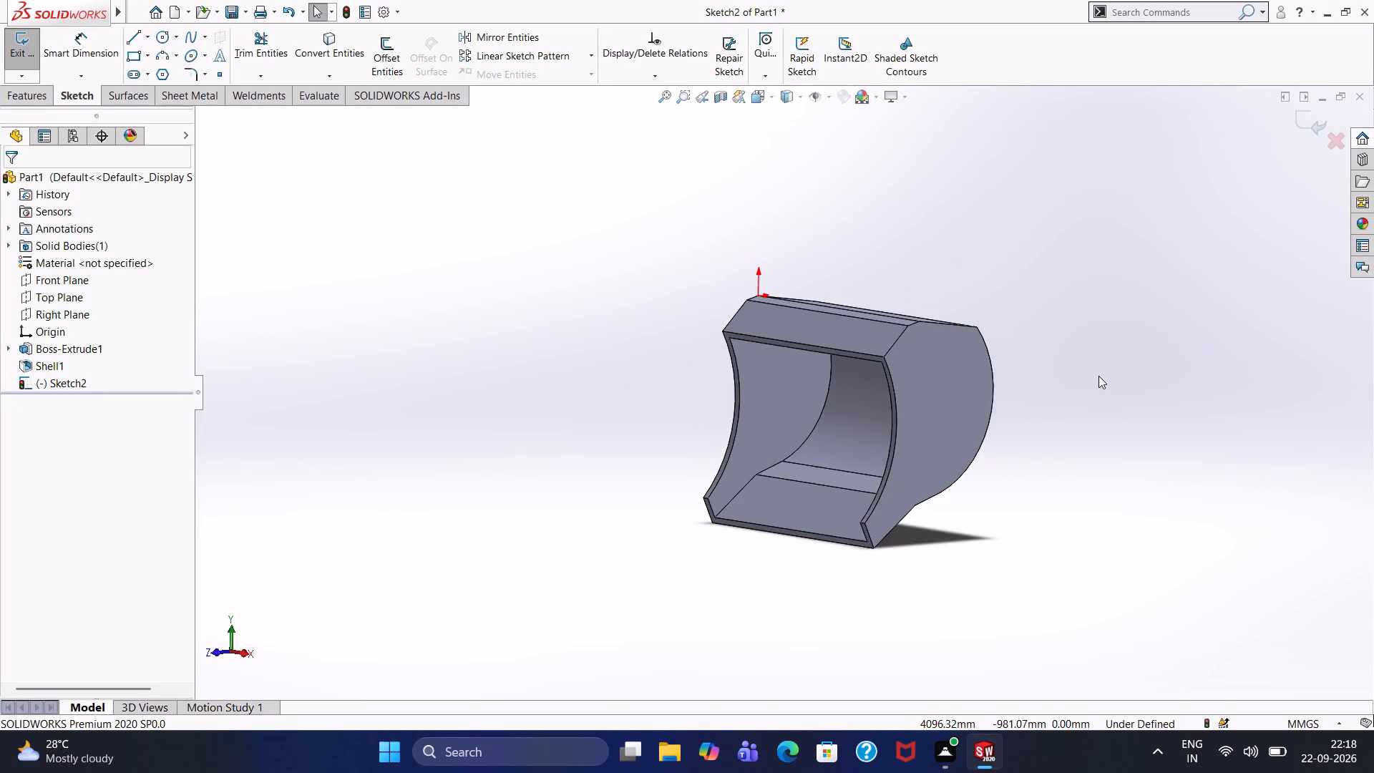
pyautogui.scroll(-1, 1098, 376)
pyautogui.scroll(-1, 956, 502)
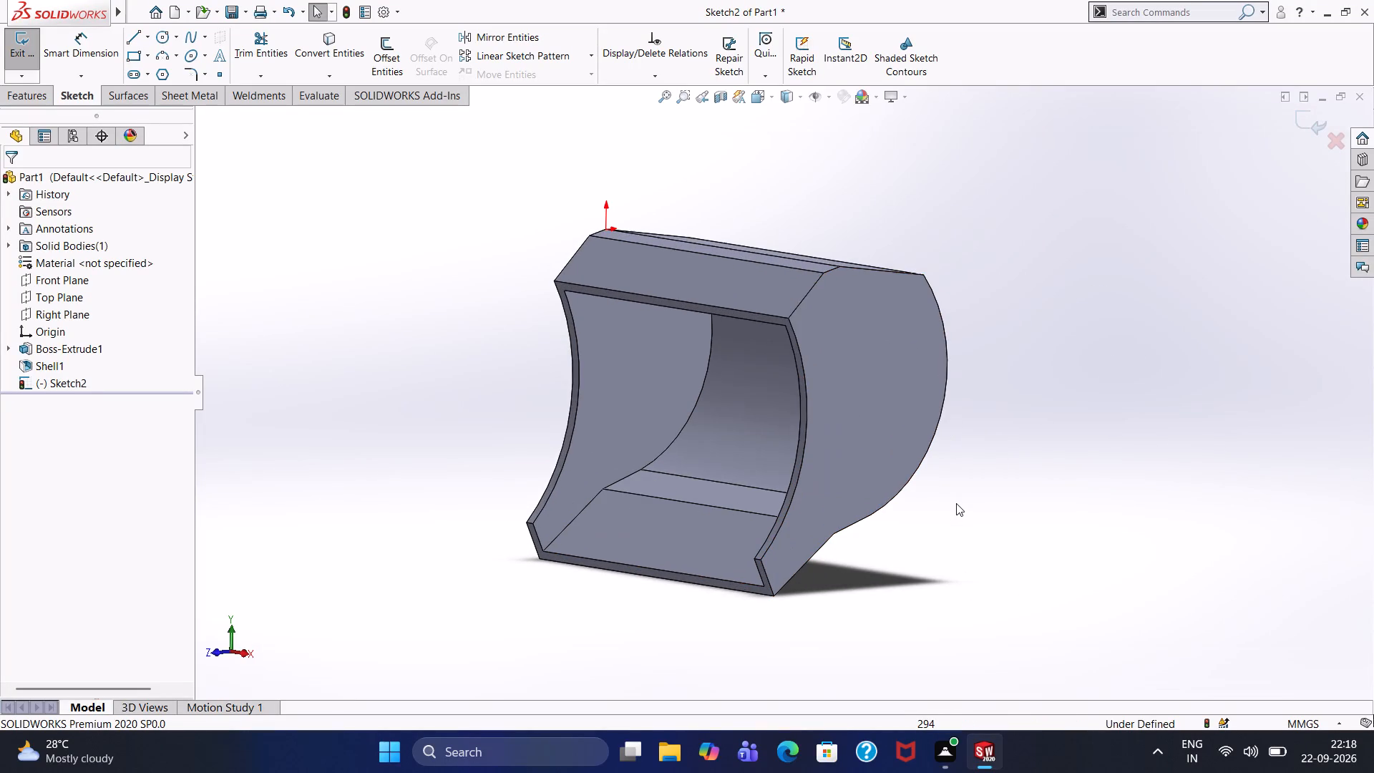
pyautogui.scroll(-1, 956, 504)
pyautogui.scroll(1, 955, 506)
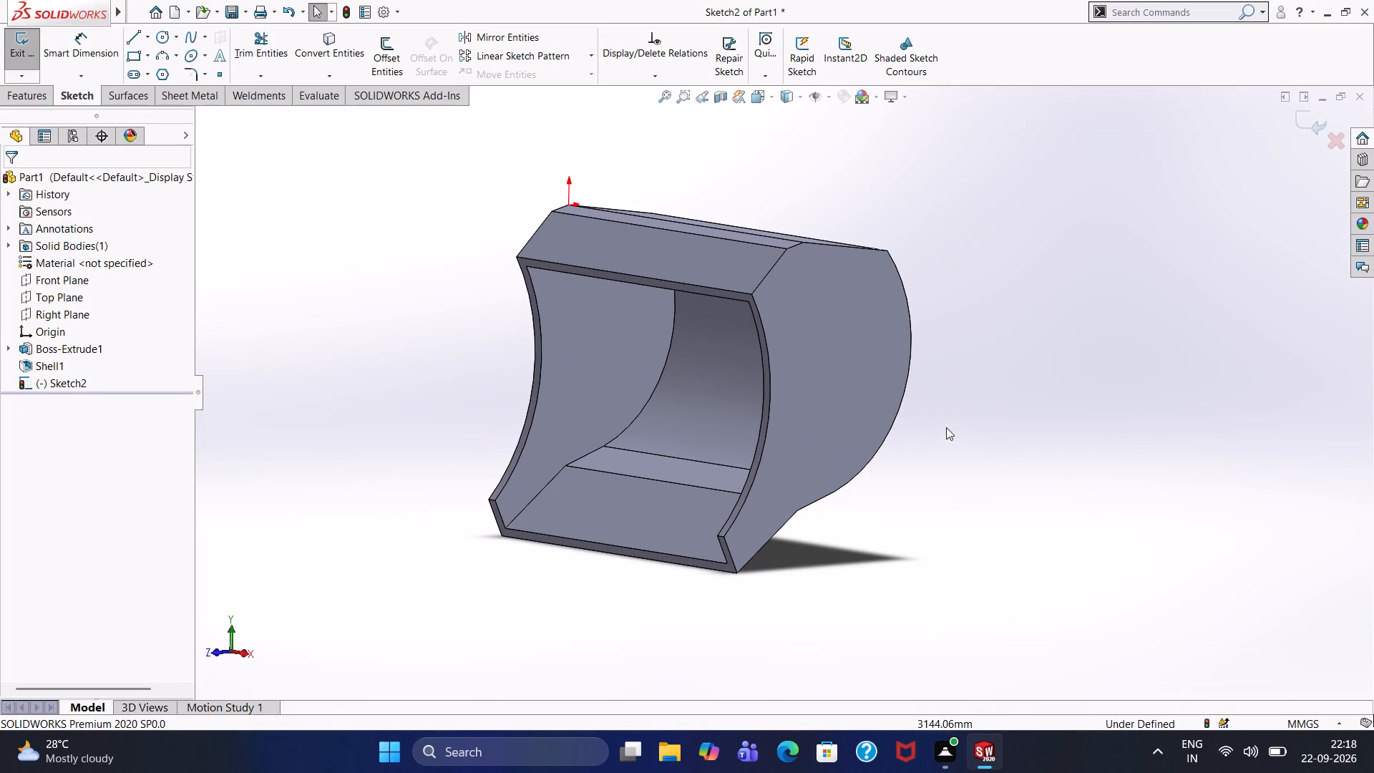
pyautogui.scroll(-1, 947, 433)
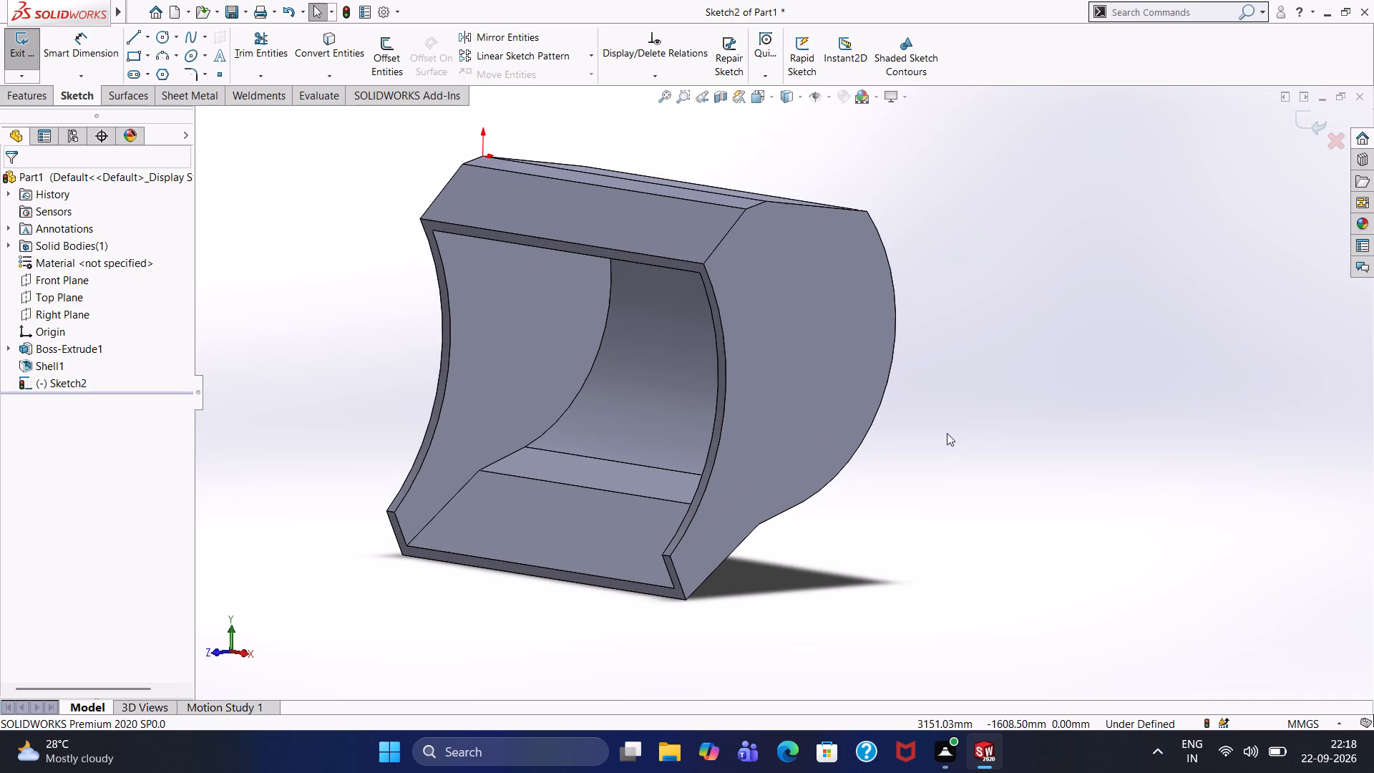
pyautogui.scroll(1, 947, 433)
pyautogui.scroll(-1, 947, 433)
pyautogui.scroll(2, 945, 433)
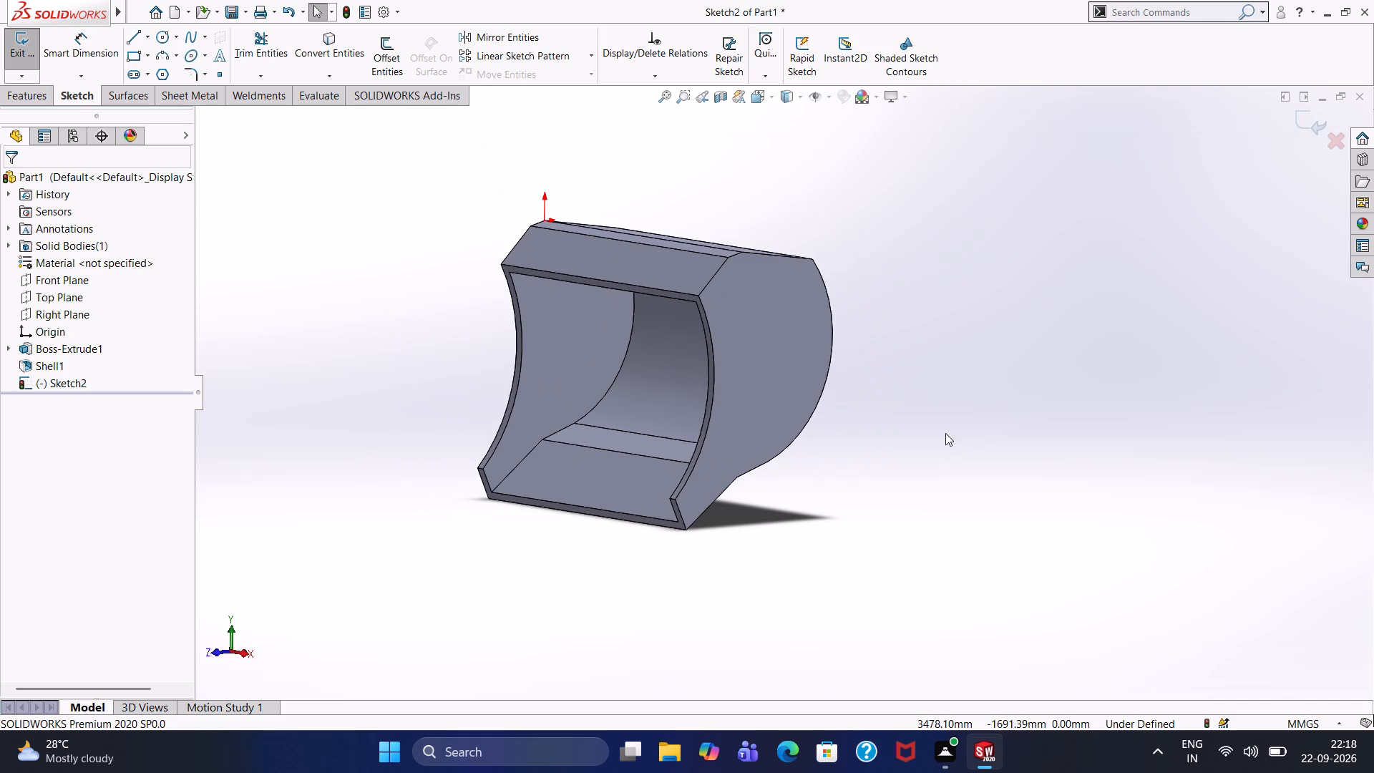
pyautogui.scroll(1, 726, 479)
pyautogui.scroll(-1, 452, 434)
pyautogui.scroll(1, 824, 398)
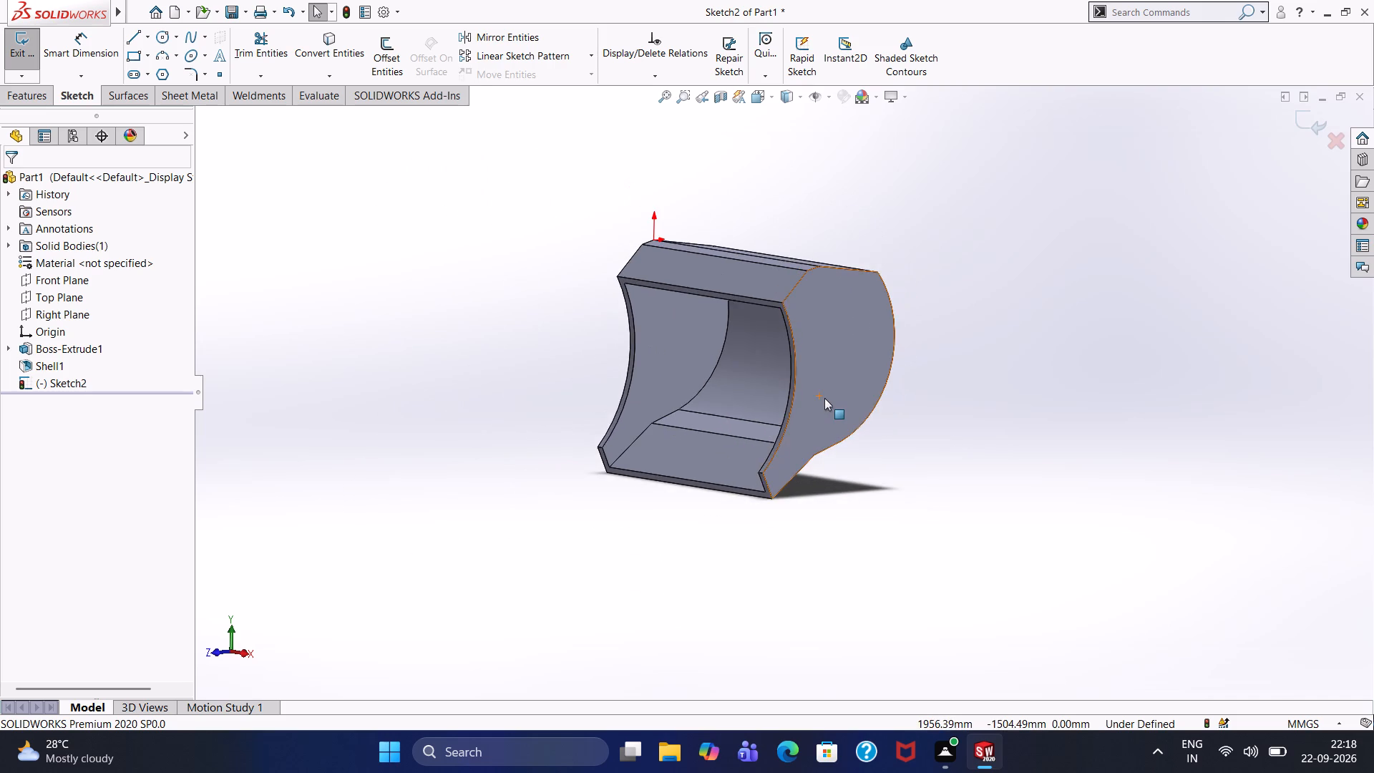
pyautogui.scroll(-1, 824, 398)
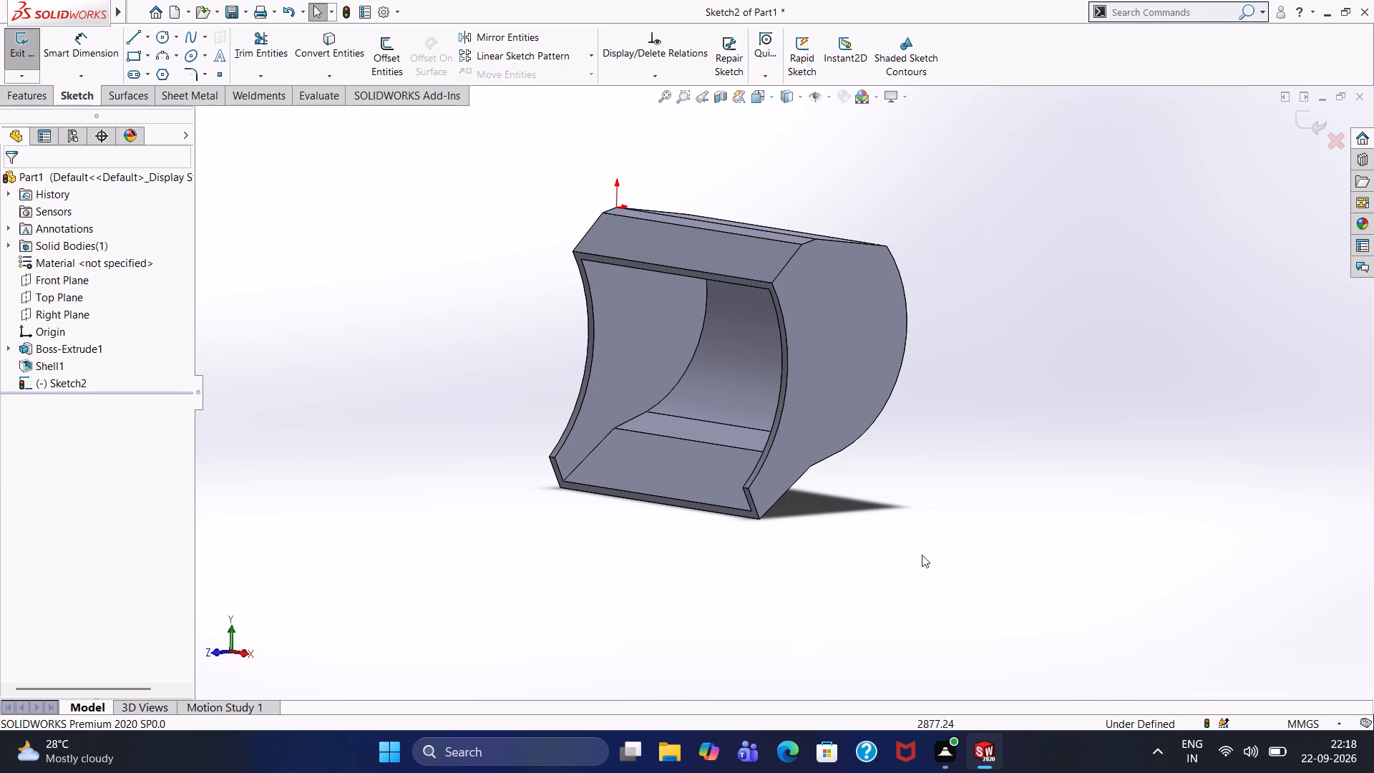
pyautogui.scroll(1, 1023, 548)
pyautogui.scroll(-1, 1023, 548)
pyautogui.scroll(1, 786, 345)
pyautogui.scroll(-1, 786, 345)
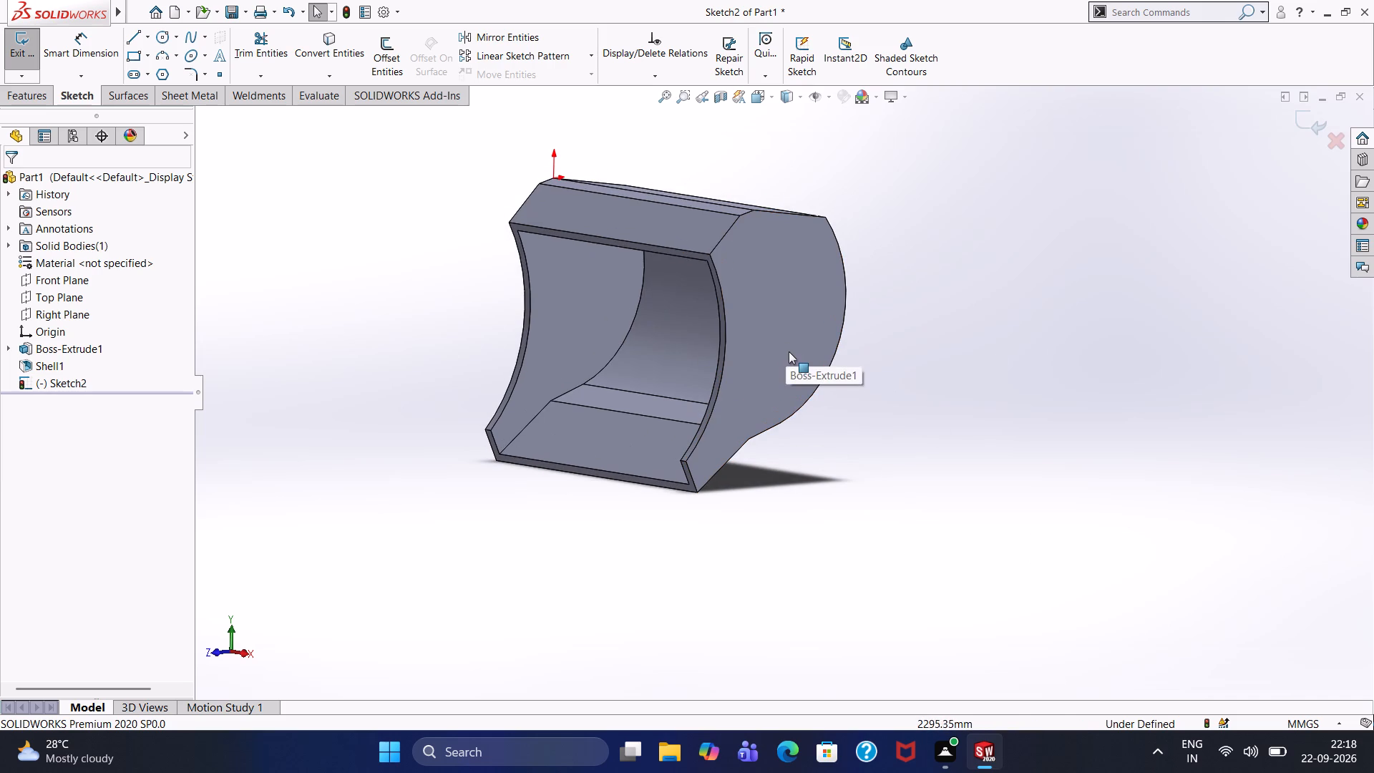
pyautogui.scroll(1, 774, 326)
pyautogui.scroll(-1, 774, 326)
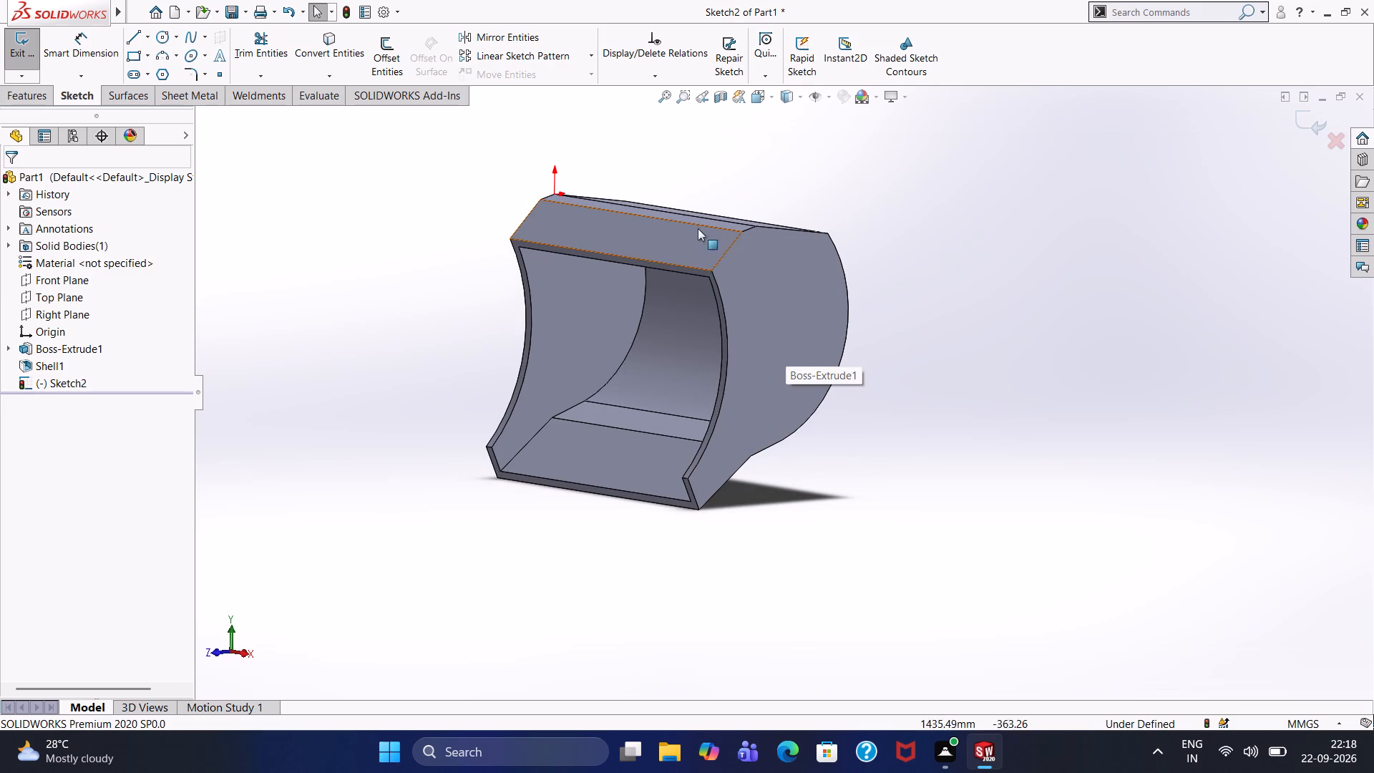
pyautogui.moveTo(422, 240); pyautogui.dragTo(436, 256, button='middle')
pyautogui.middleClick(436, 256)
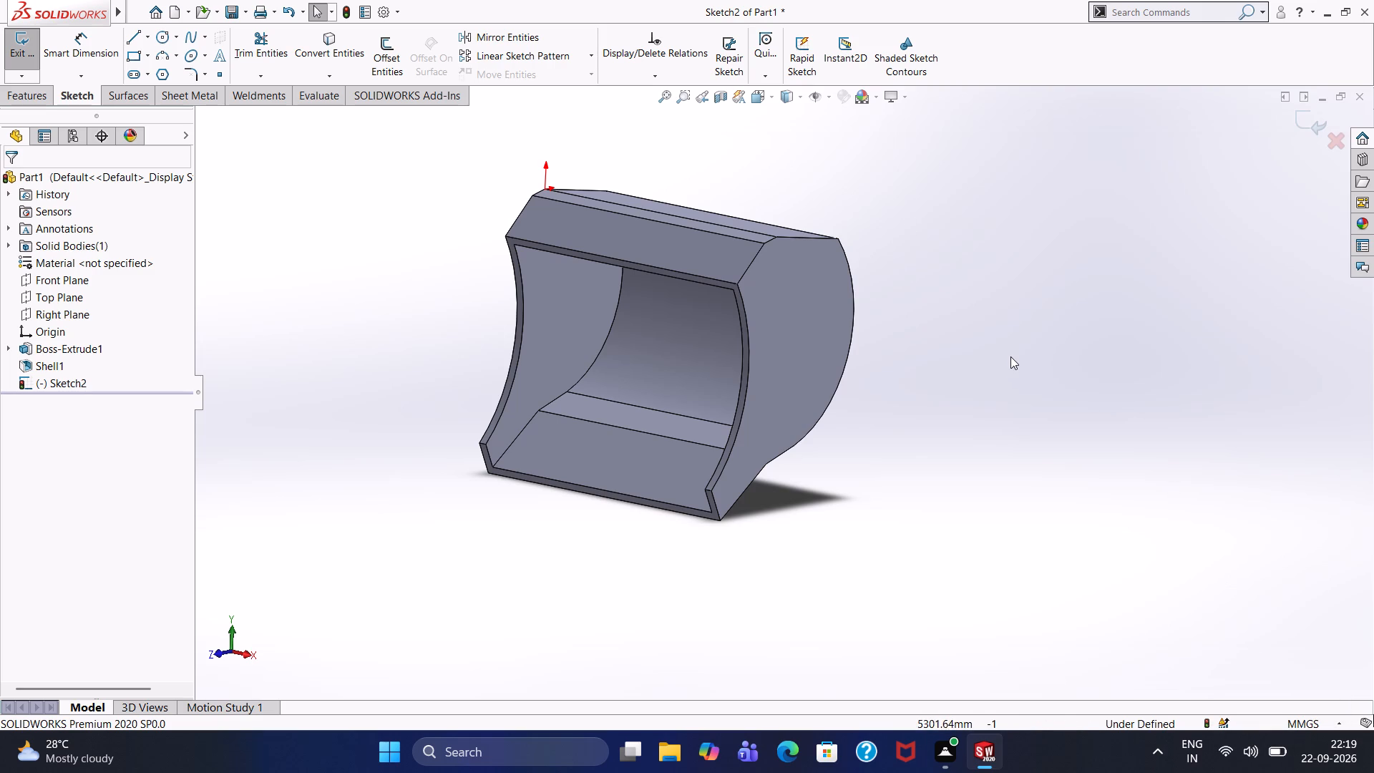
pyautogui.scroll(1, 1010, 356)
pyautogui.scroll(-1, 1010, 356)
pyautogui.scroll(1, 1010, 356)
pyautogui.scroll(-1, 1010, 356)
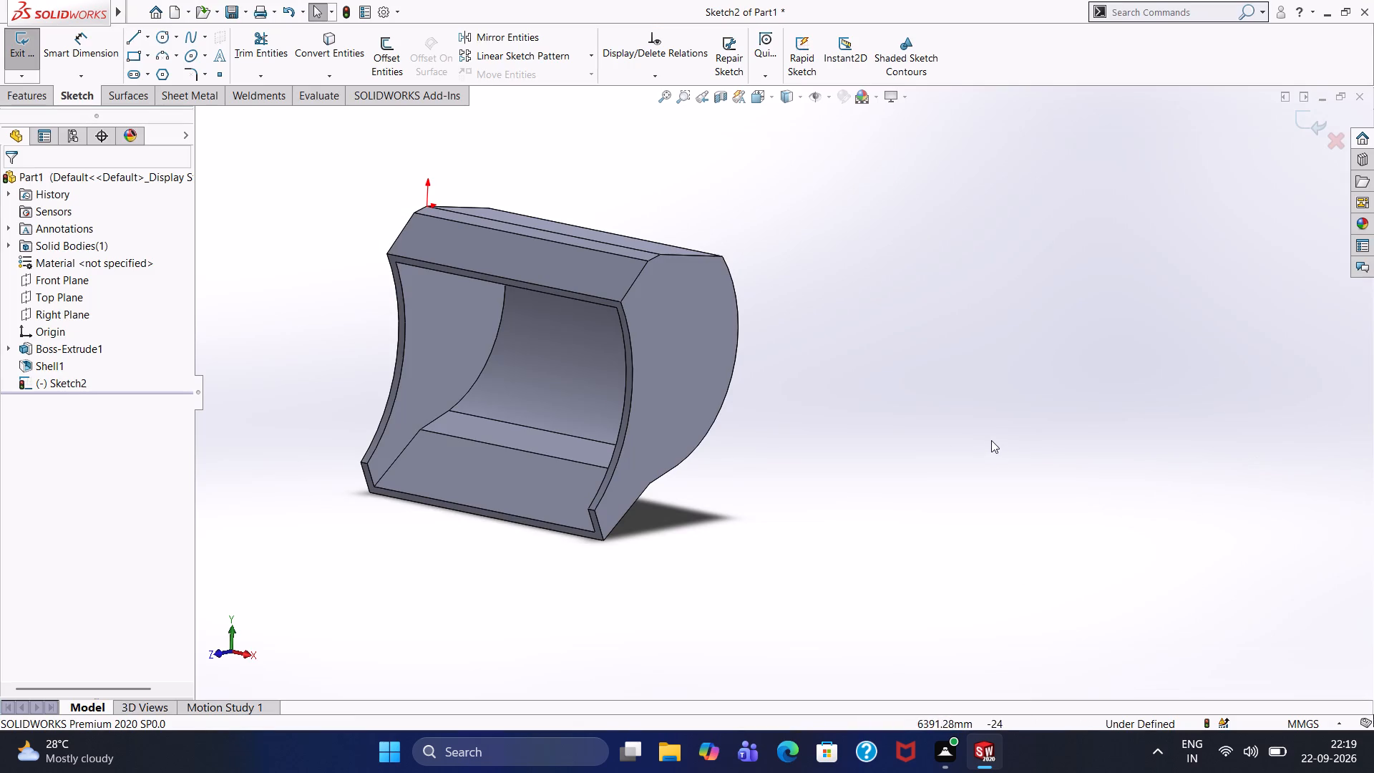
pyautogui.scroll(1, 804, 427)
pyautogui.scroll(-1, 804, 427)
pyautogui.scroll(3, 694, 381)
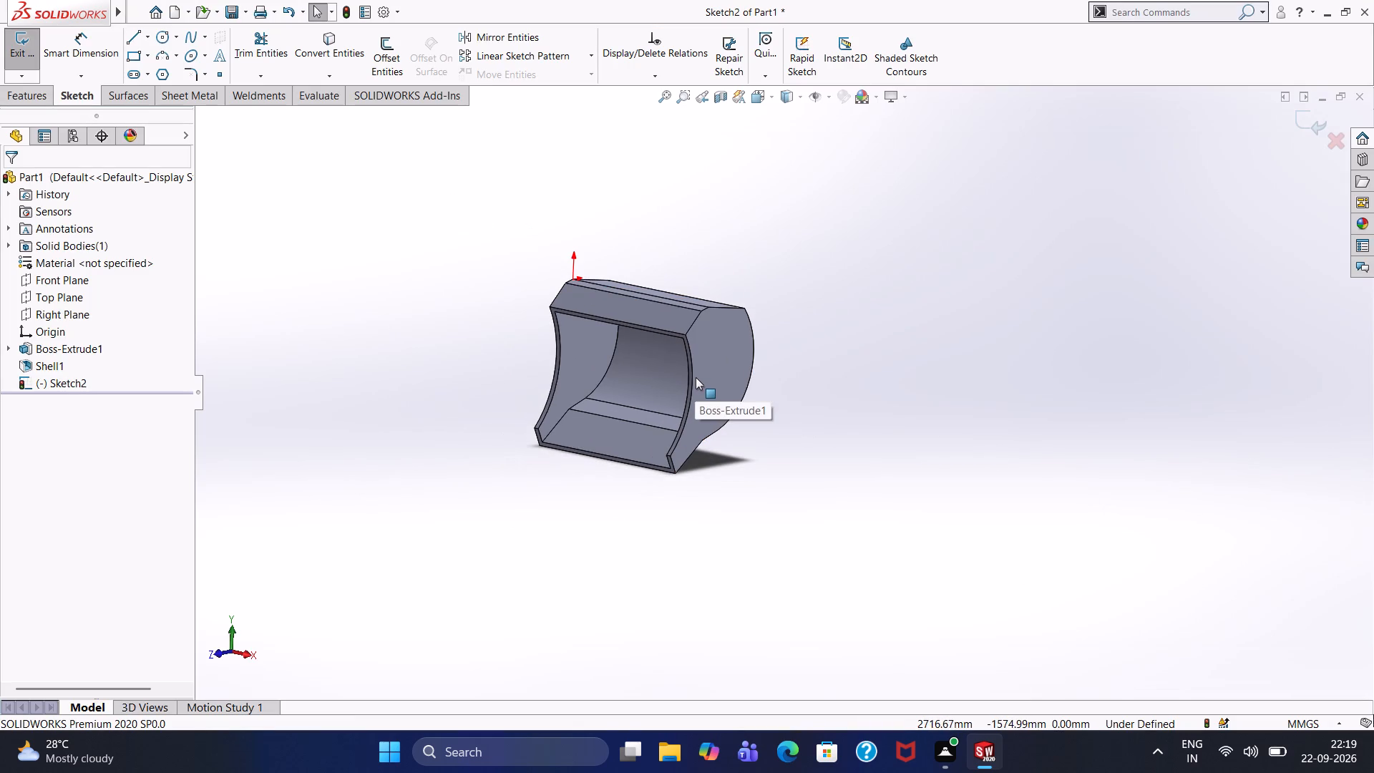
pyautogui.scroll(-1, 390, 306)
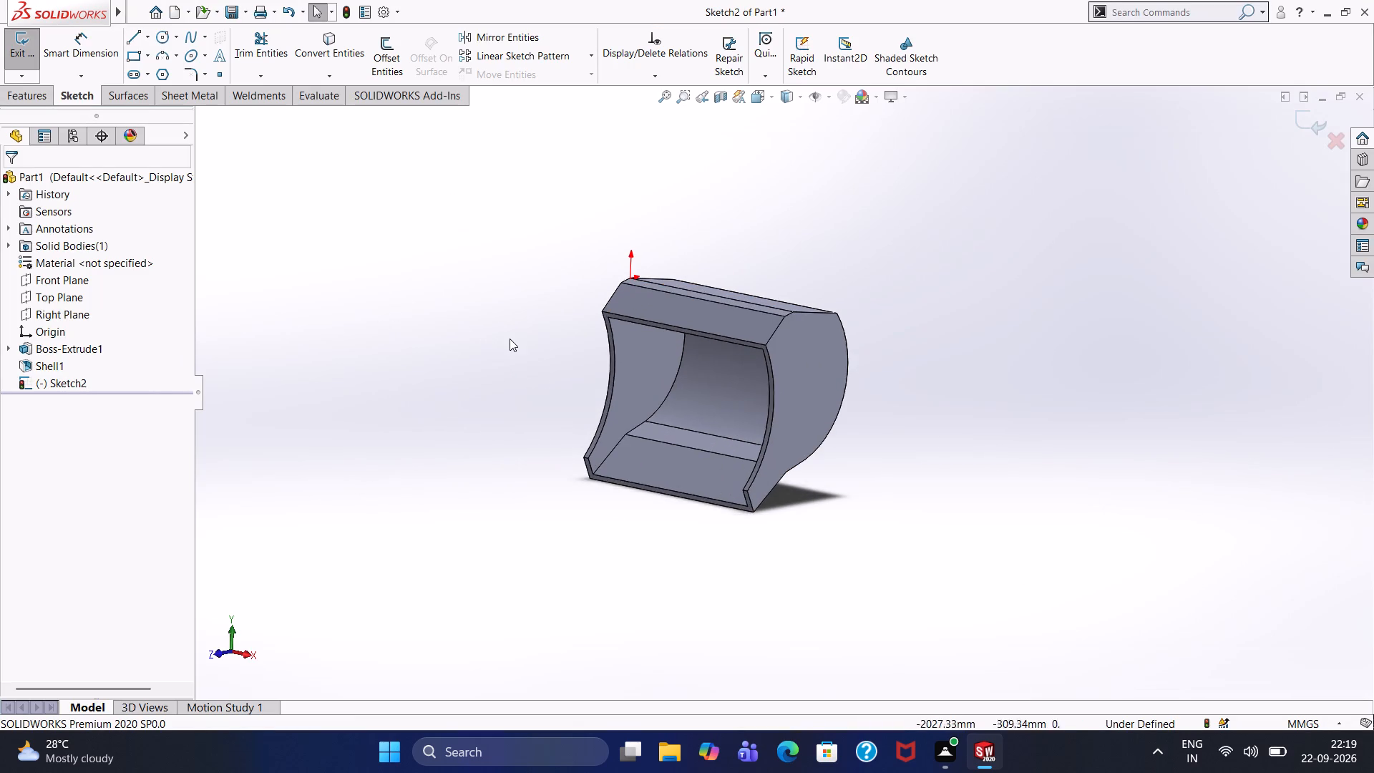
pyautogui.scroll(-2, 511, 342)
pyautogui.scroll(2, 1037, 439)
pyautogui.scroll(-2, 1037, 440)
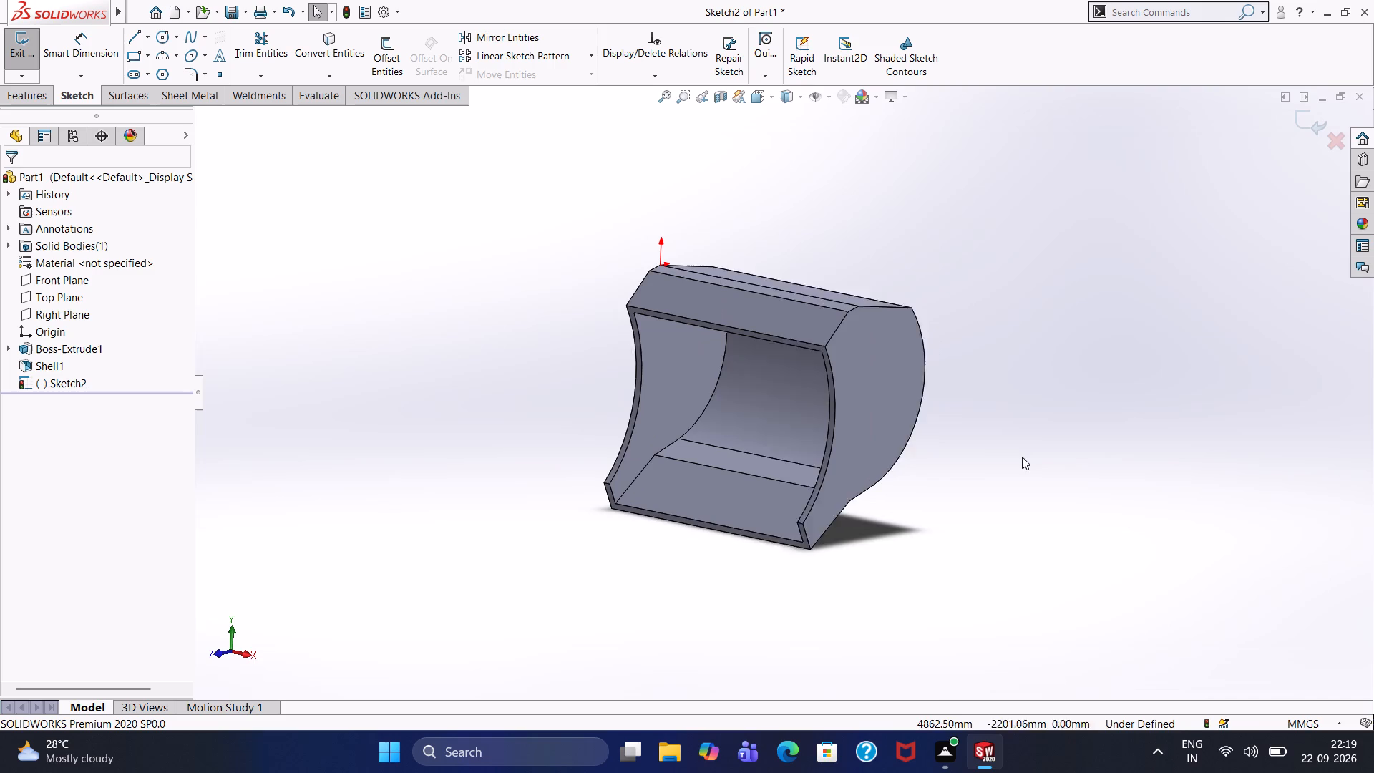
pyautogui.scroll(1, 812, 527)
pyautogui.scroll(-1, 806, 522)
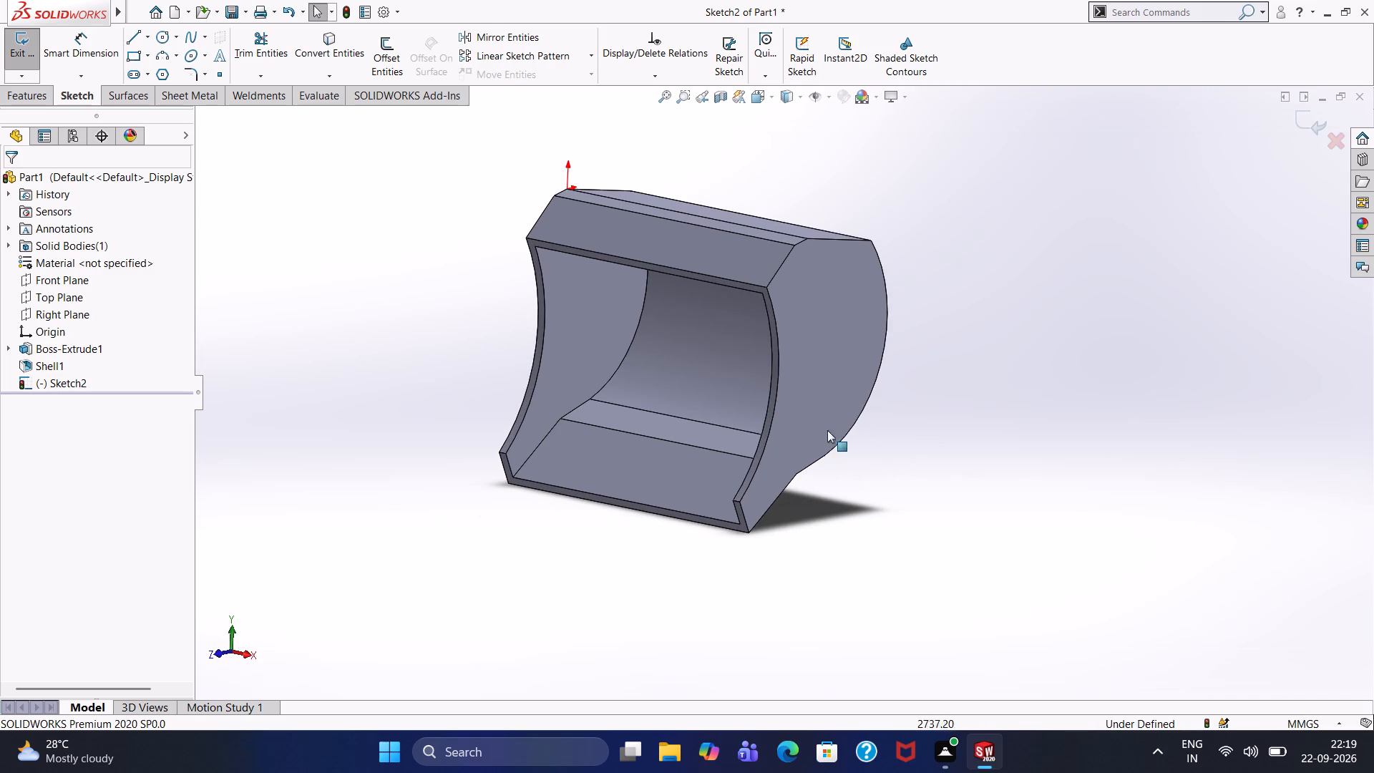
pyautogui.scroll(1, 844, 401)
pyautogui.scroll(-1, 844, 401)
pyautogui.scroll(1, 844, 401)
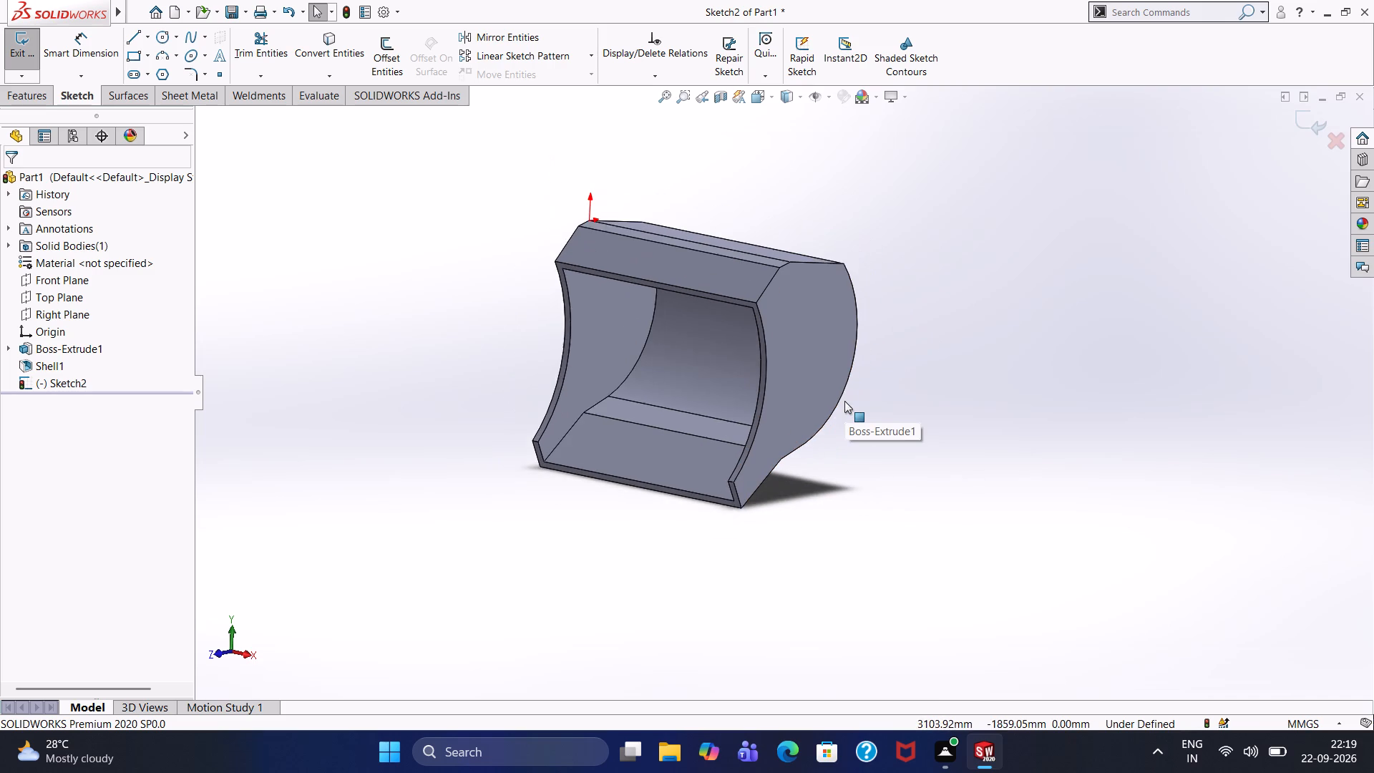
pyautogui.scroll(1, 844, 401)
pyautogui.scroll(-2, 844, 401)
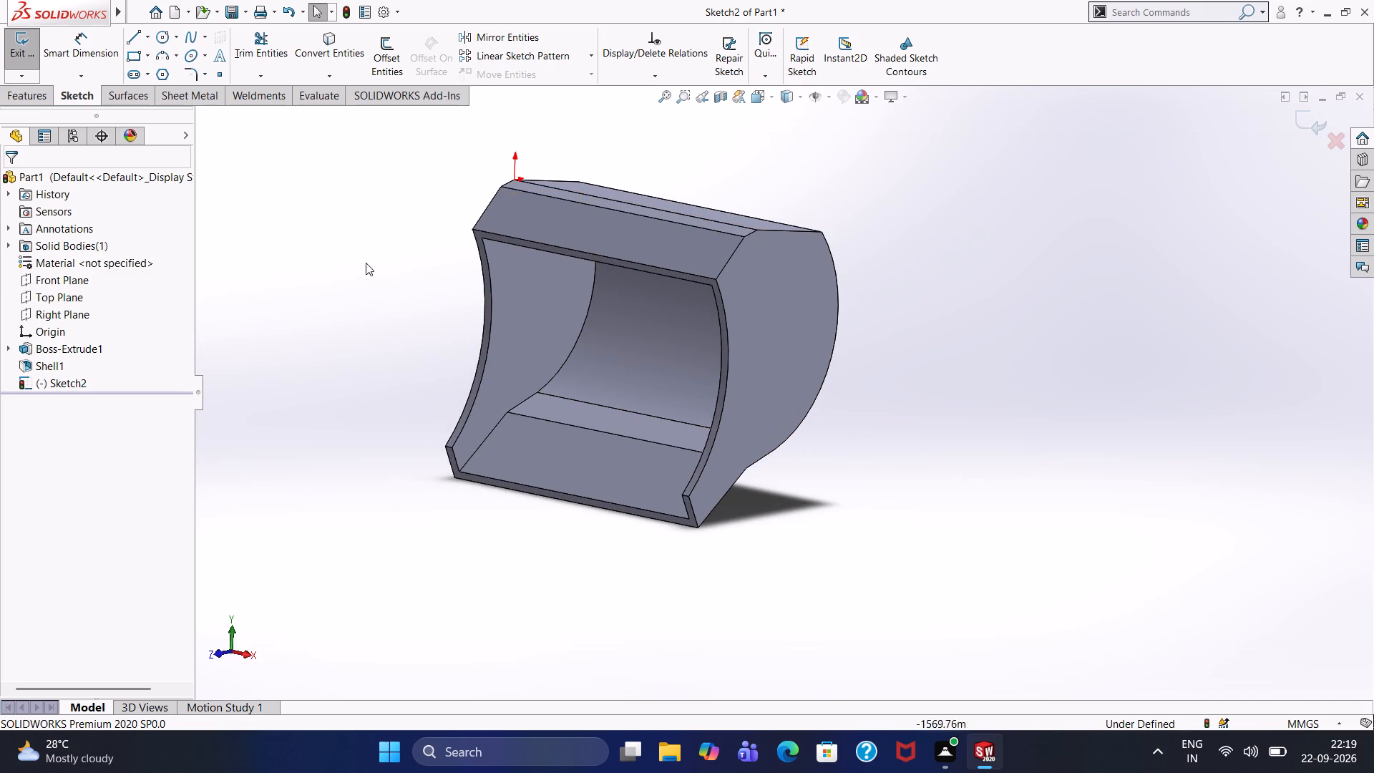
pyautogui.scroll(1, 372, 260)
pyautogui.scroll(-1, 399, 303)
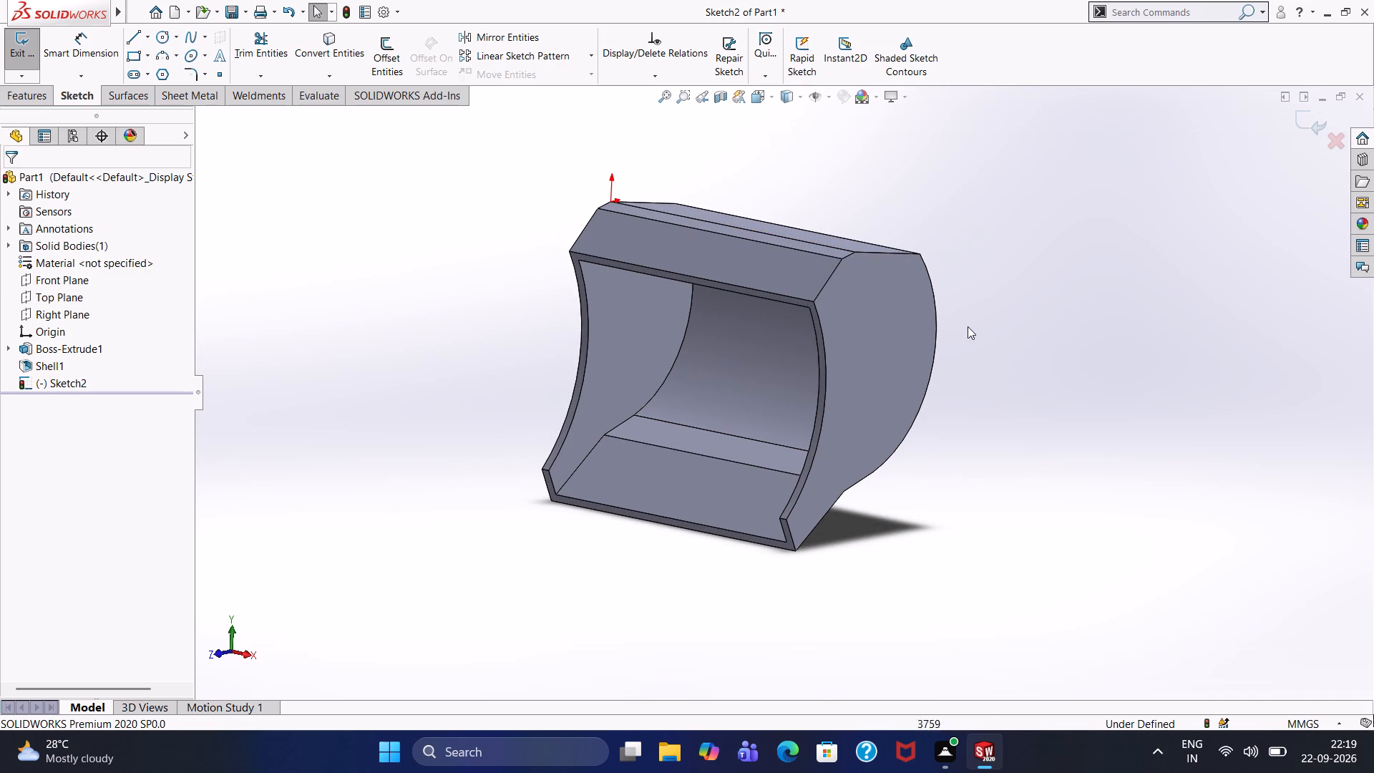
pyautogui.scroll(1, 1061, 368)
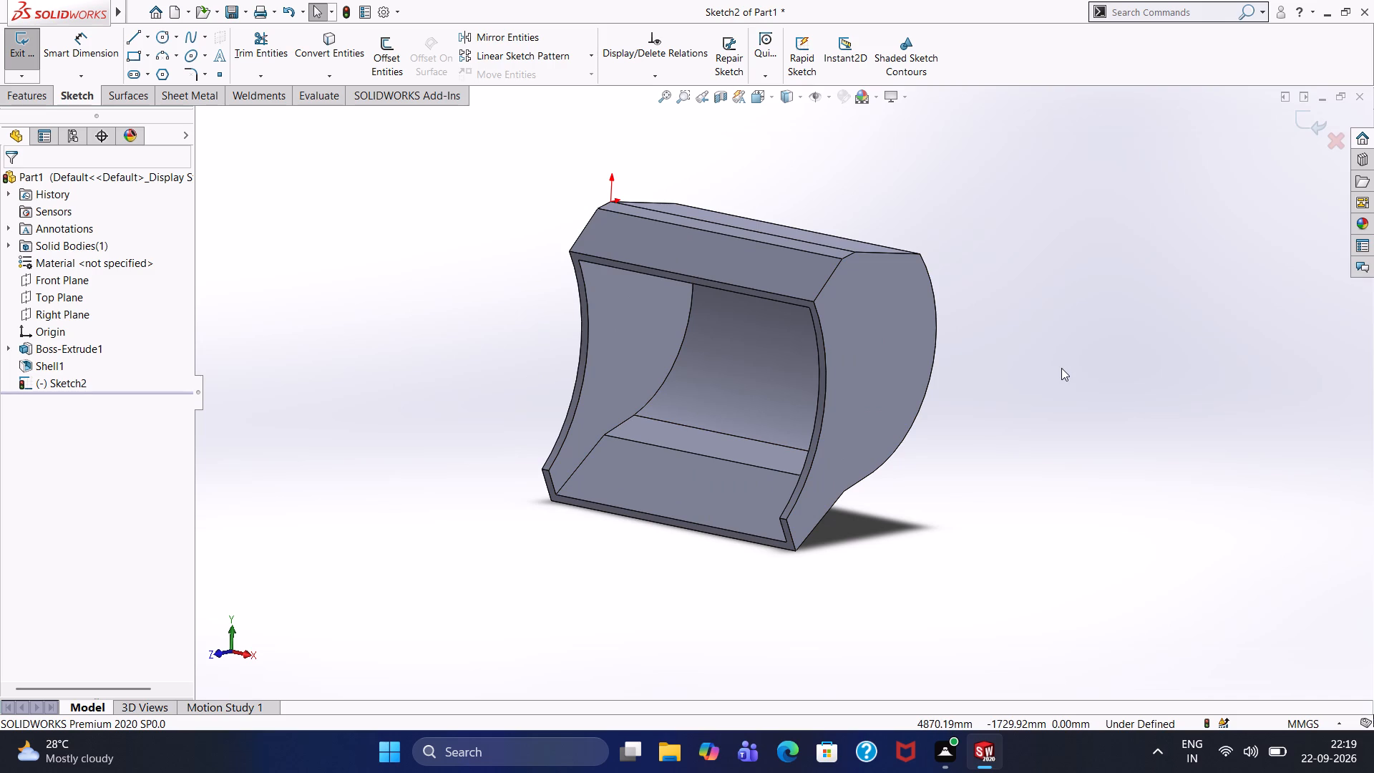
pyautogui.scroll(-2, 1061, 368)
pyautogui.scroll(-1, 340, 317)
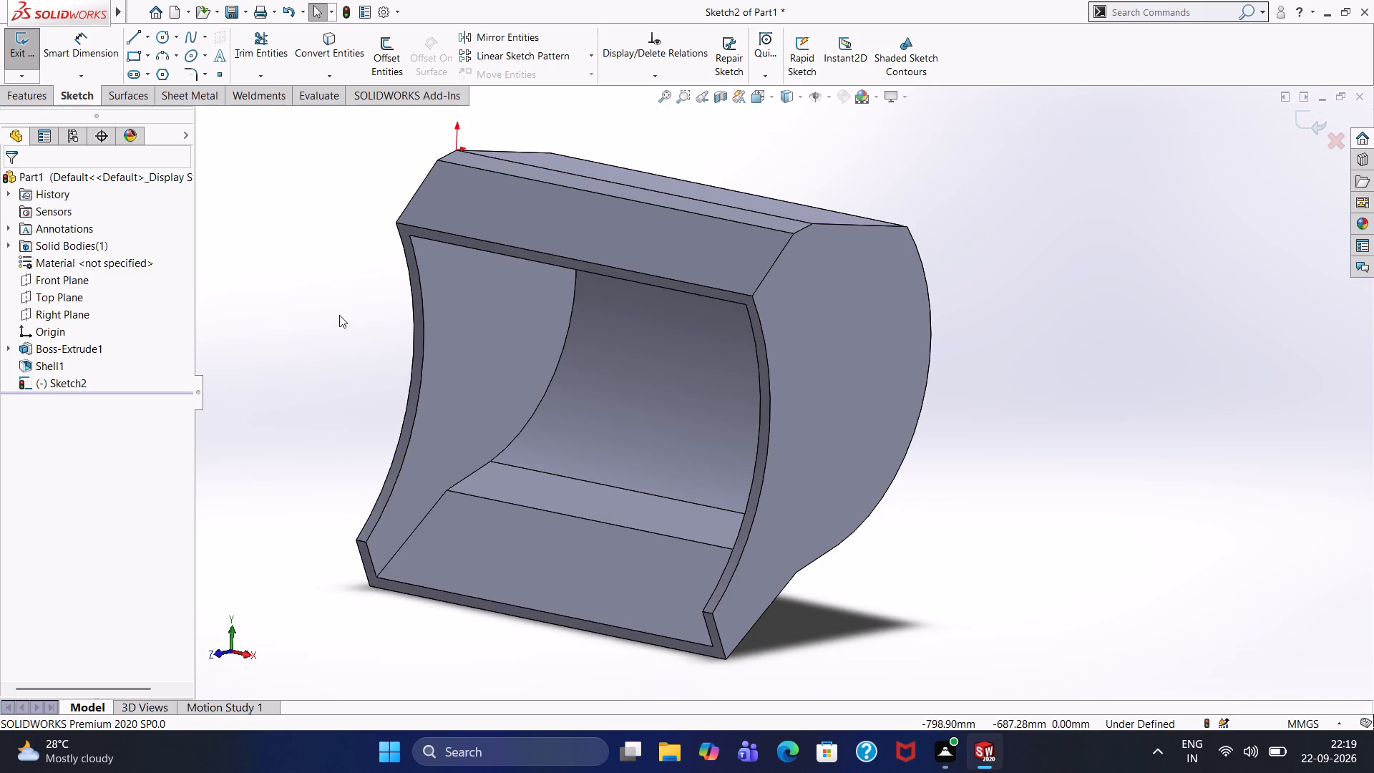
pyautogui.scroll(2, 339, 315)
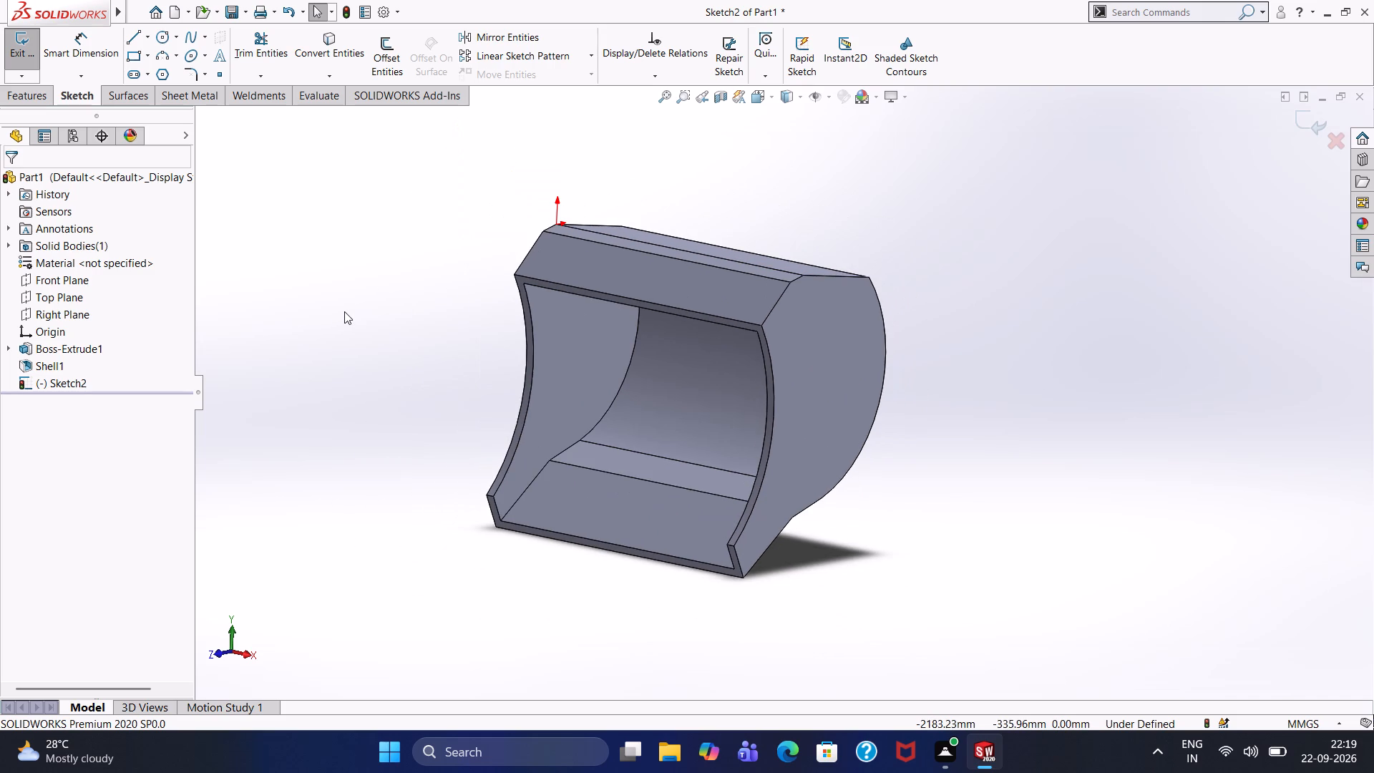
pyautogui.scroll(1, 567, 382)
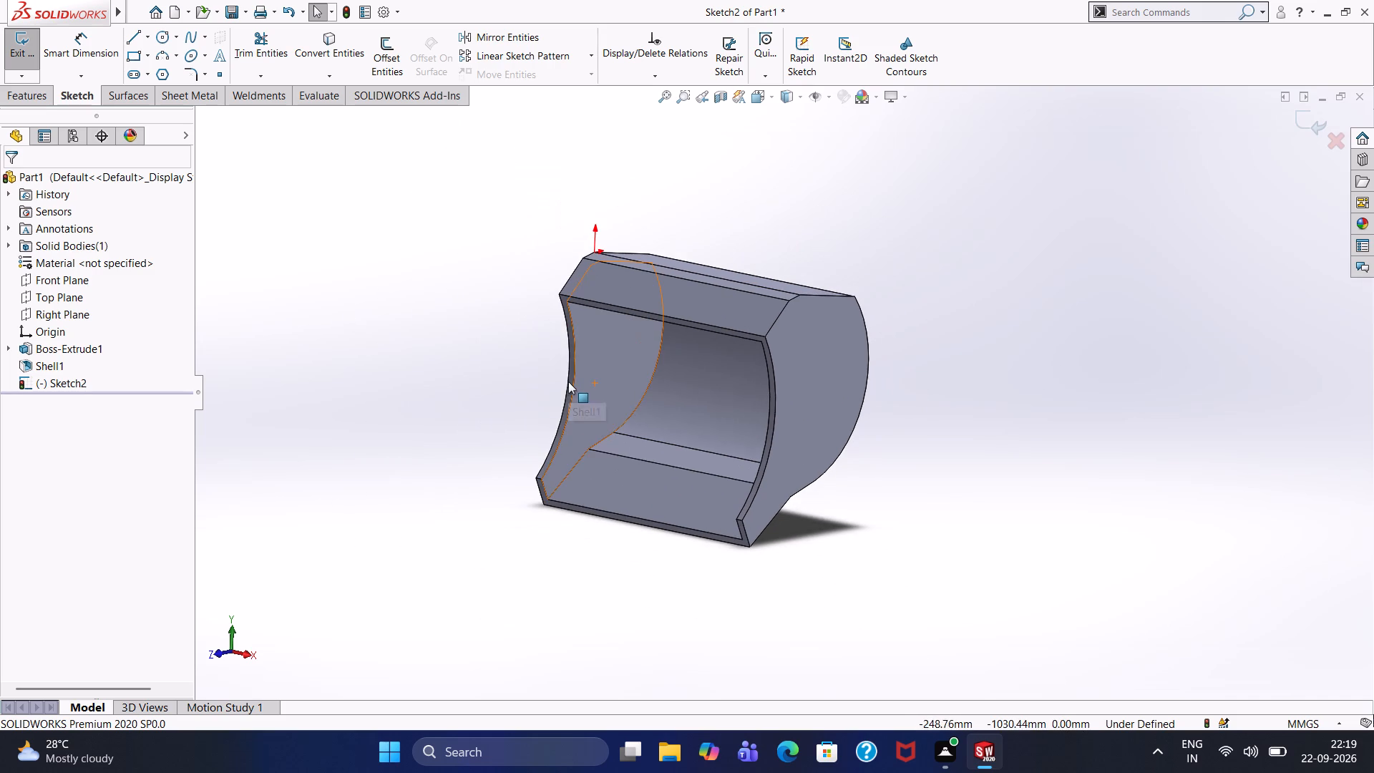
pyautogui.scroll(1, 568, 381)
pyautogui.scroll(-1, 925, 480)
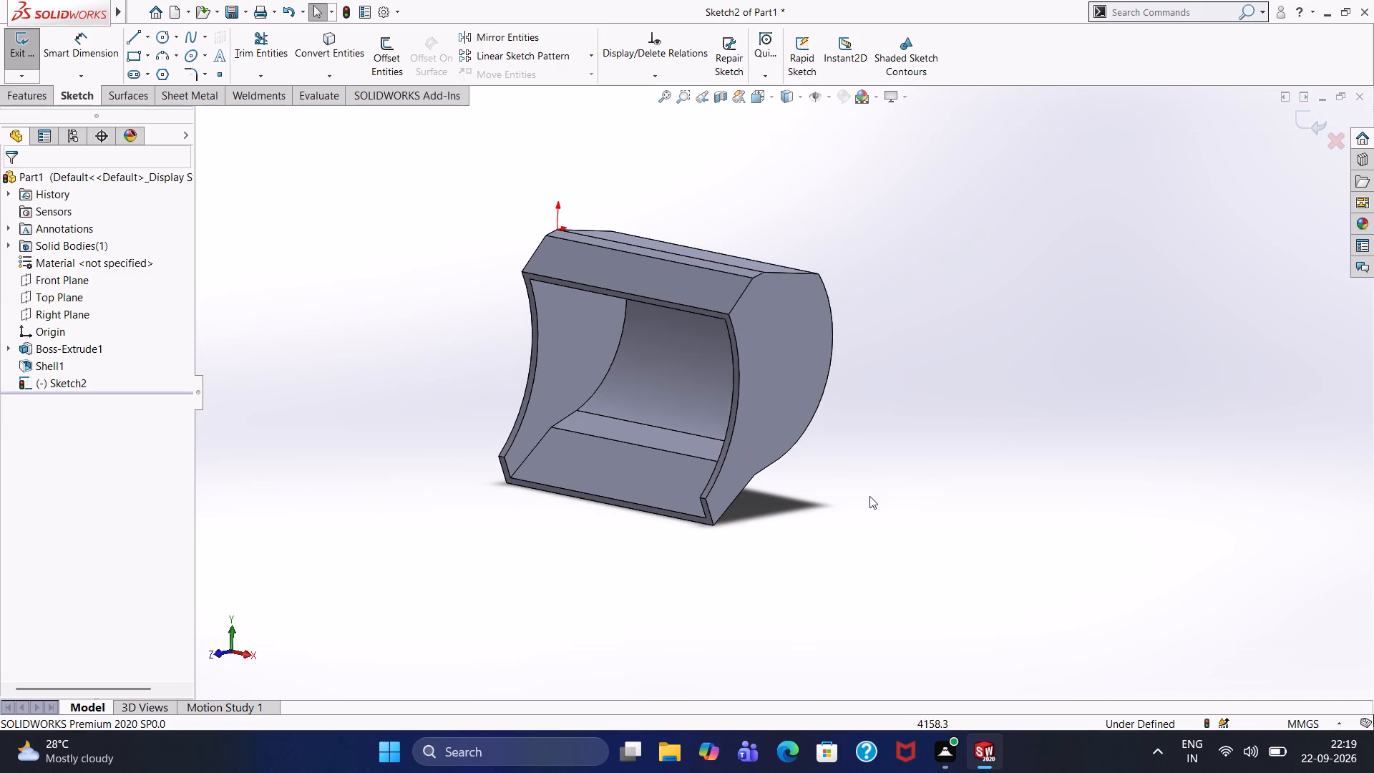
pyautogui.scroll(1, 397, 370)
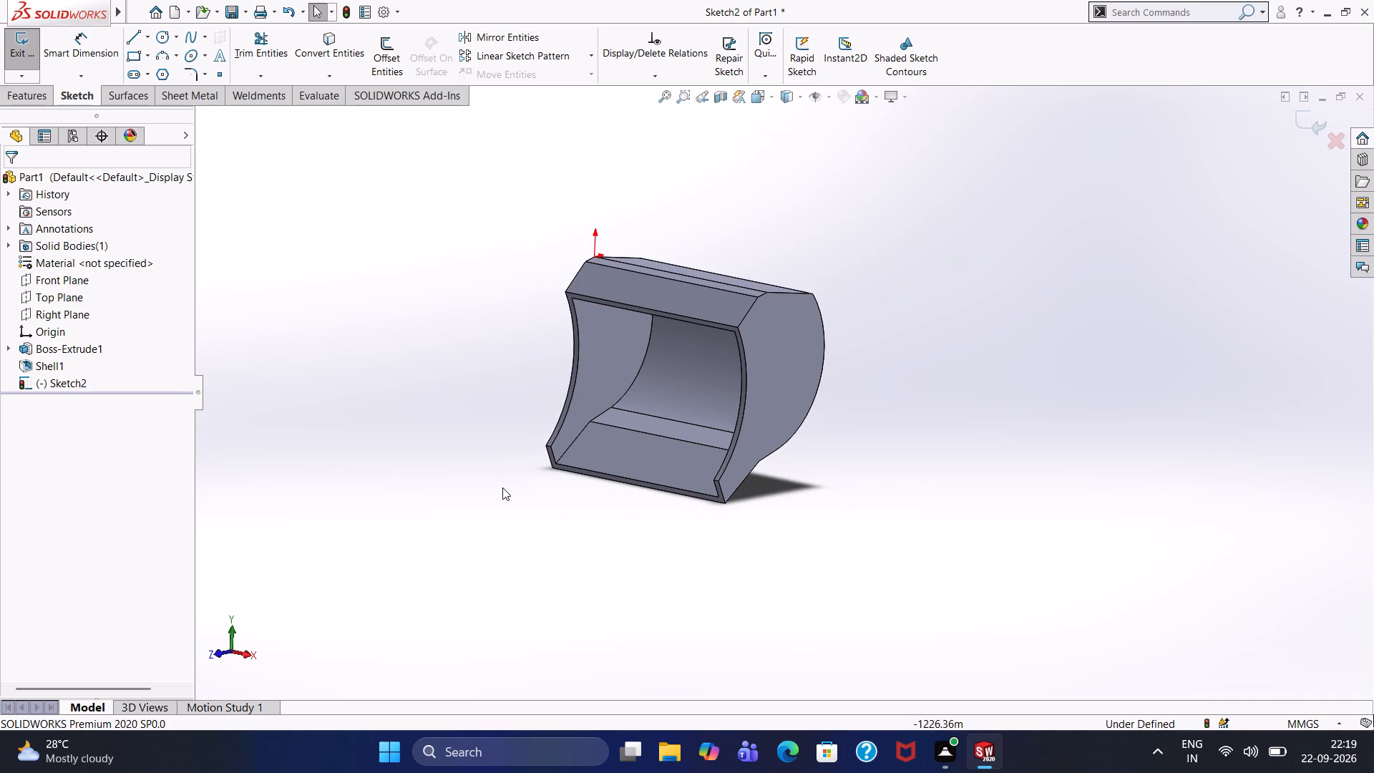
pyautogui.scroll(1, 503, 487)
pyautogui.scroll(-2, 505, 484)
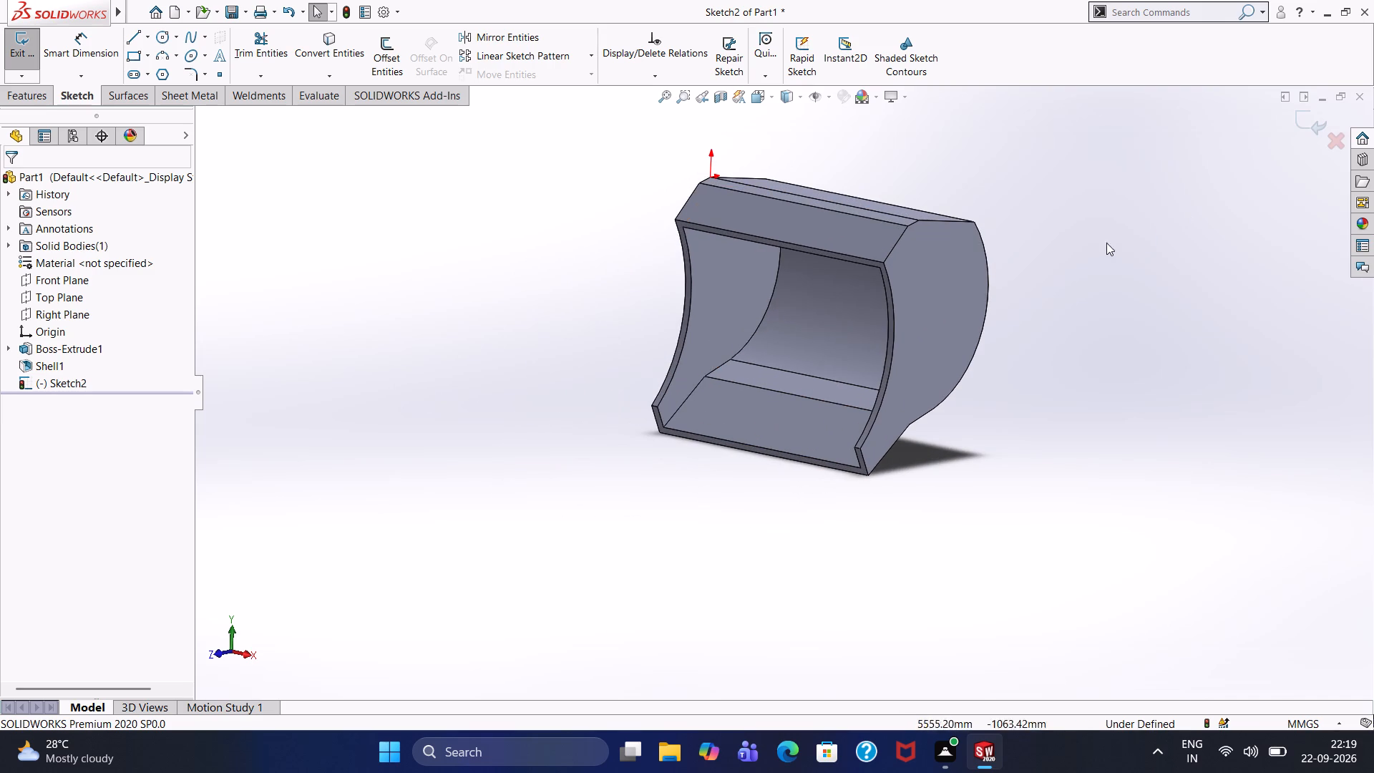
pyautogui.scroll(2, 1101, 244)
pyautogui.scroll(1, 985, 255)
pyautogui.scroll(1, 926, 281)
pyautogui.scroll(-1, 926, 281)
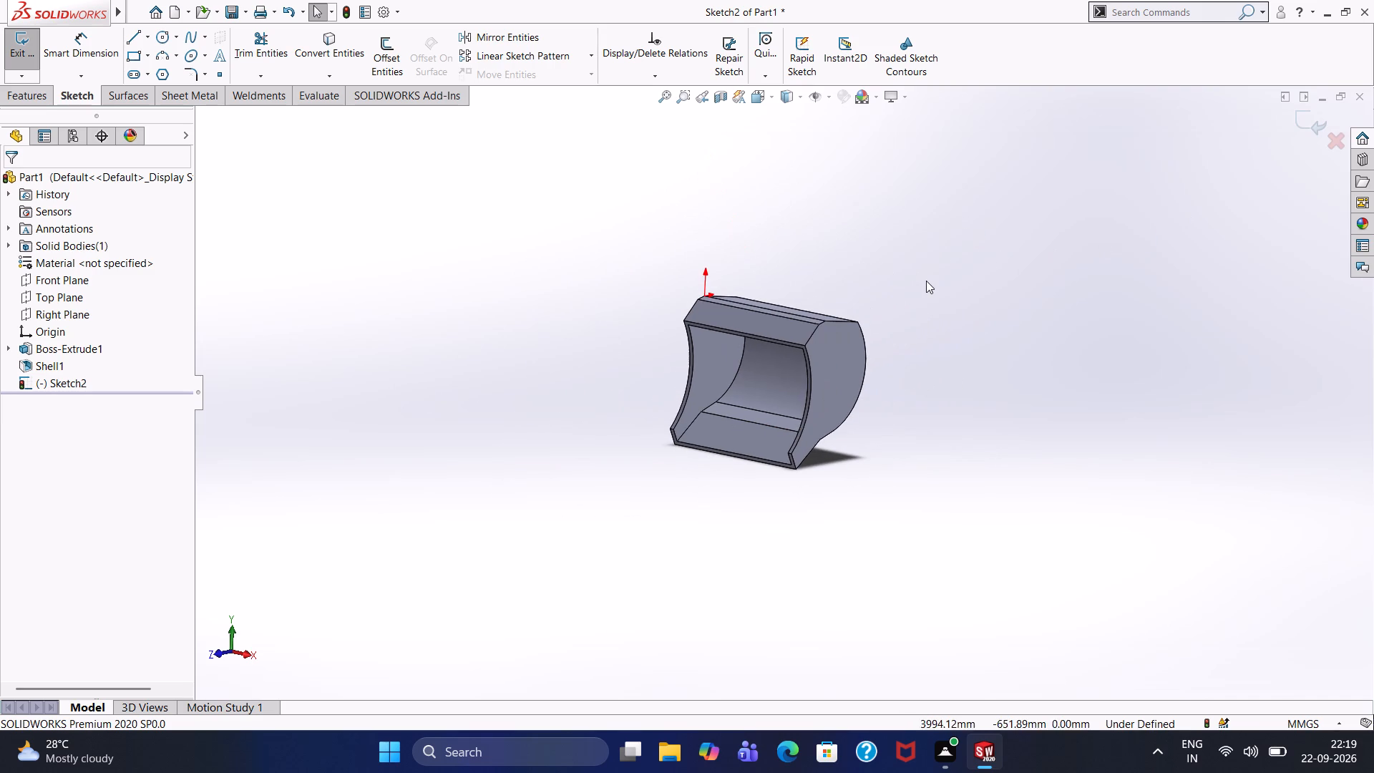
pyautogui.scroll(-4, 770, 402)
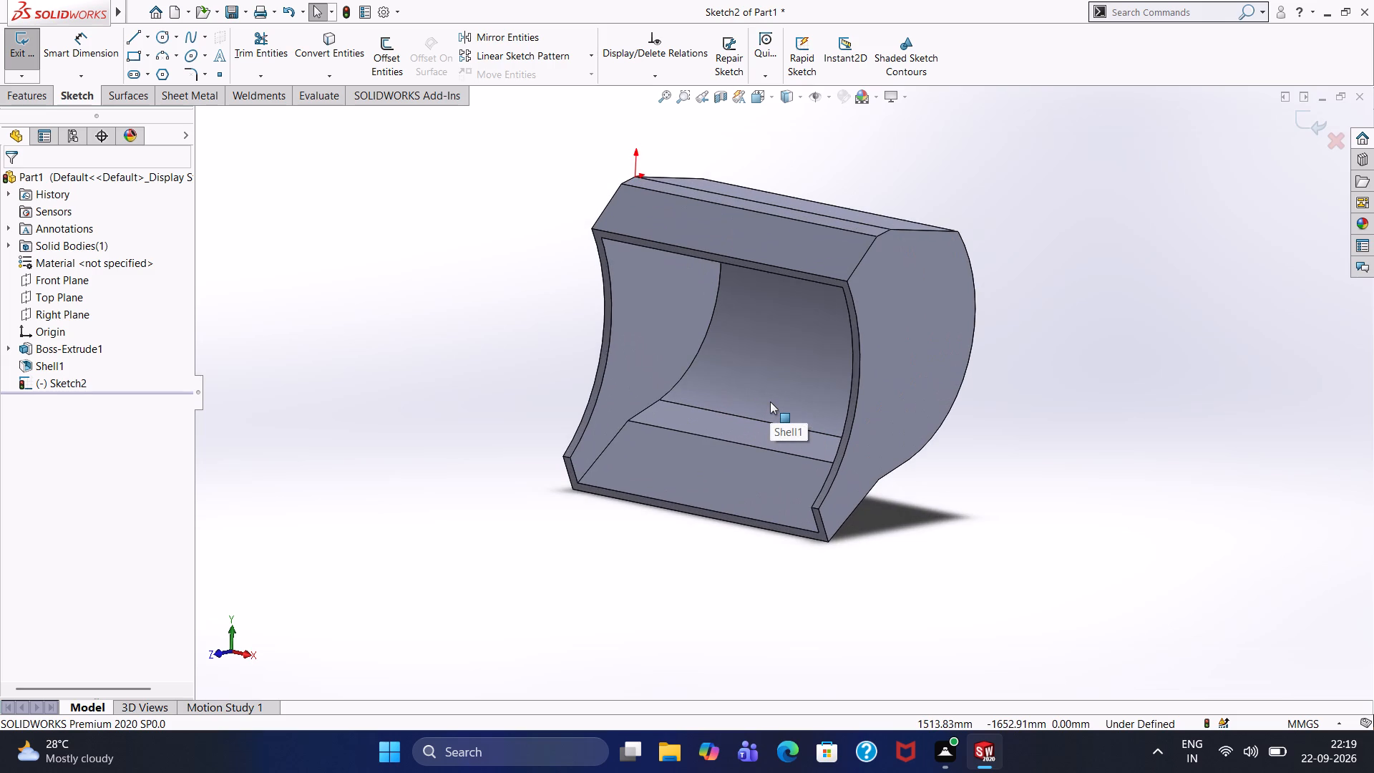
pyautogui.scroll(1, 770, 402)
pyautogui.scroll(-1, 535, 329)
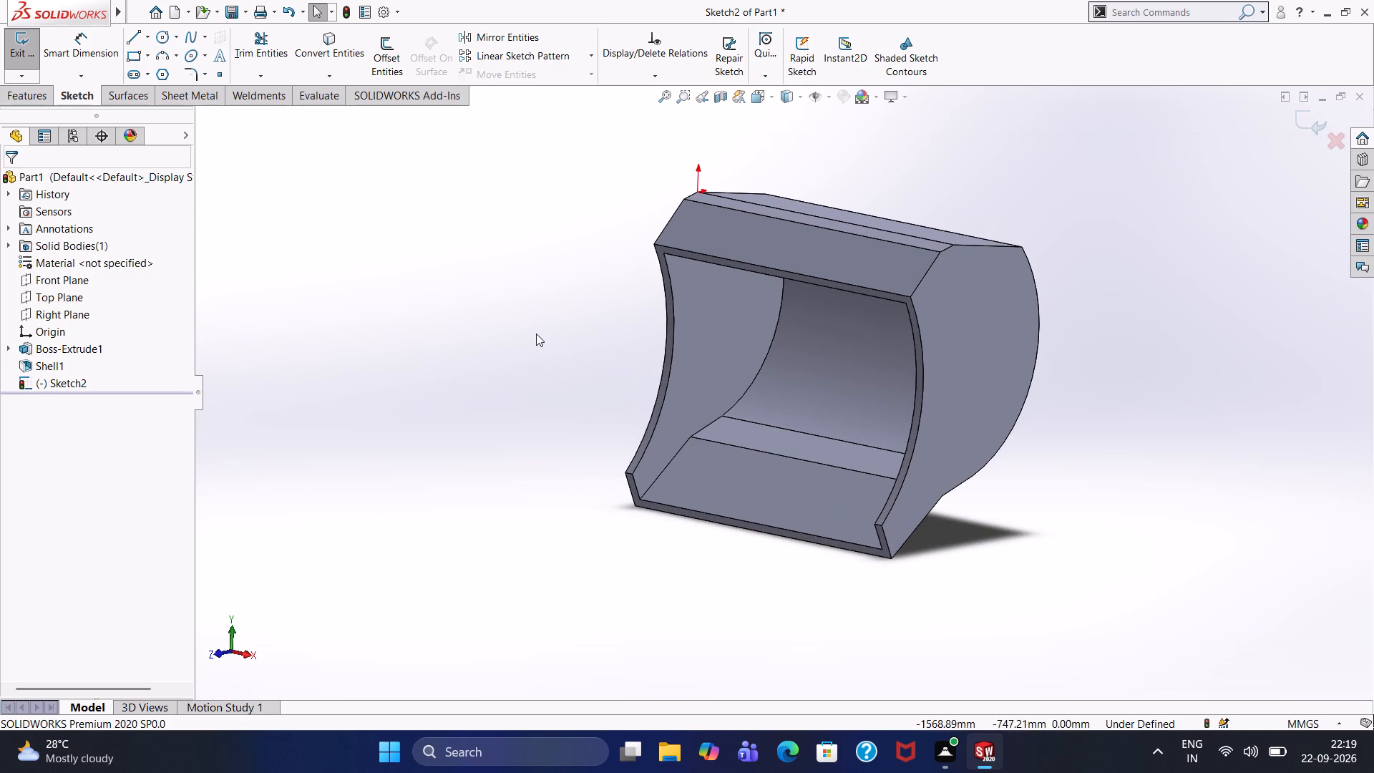
# Examine the bucket's open cavity, outer end face, upper flat faces and front lip from several angles.
pyautogui.moveTo(578, 334); pyautogui.dragTo(521, 356, button='middle')
pyautogui.moveTo(98, 413); pyautogui.dragTo(57, 412, button='middle')
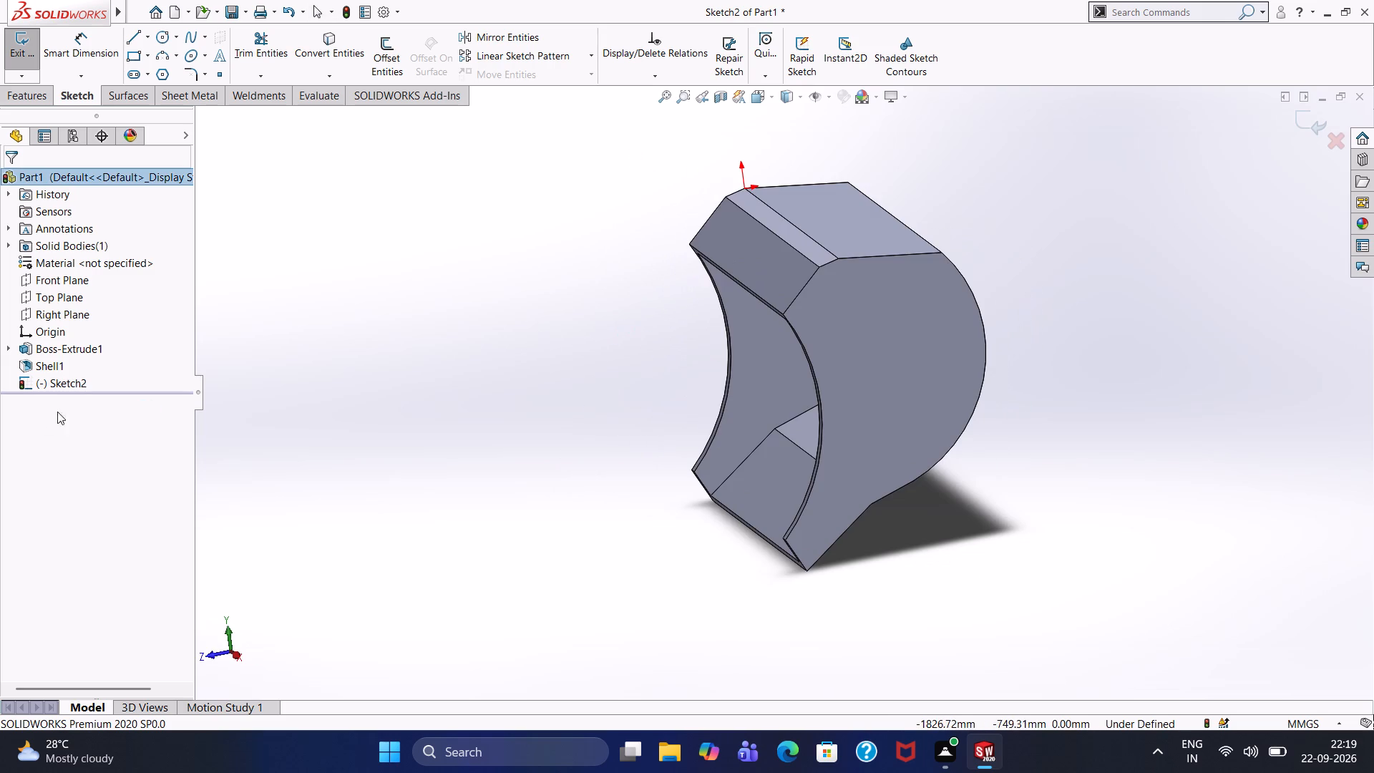
pyautogui.moveTo(57, 412); pyautogui.dragTo(69, 410, button='middle')
pyautogui.moveTo(595, 401); pyautogui.dragTo(672, 306, button='middle')
pyautogui.moveTo(574, 335); pyautogui.dragTo(549, 325, button='middle')
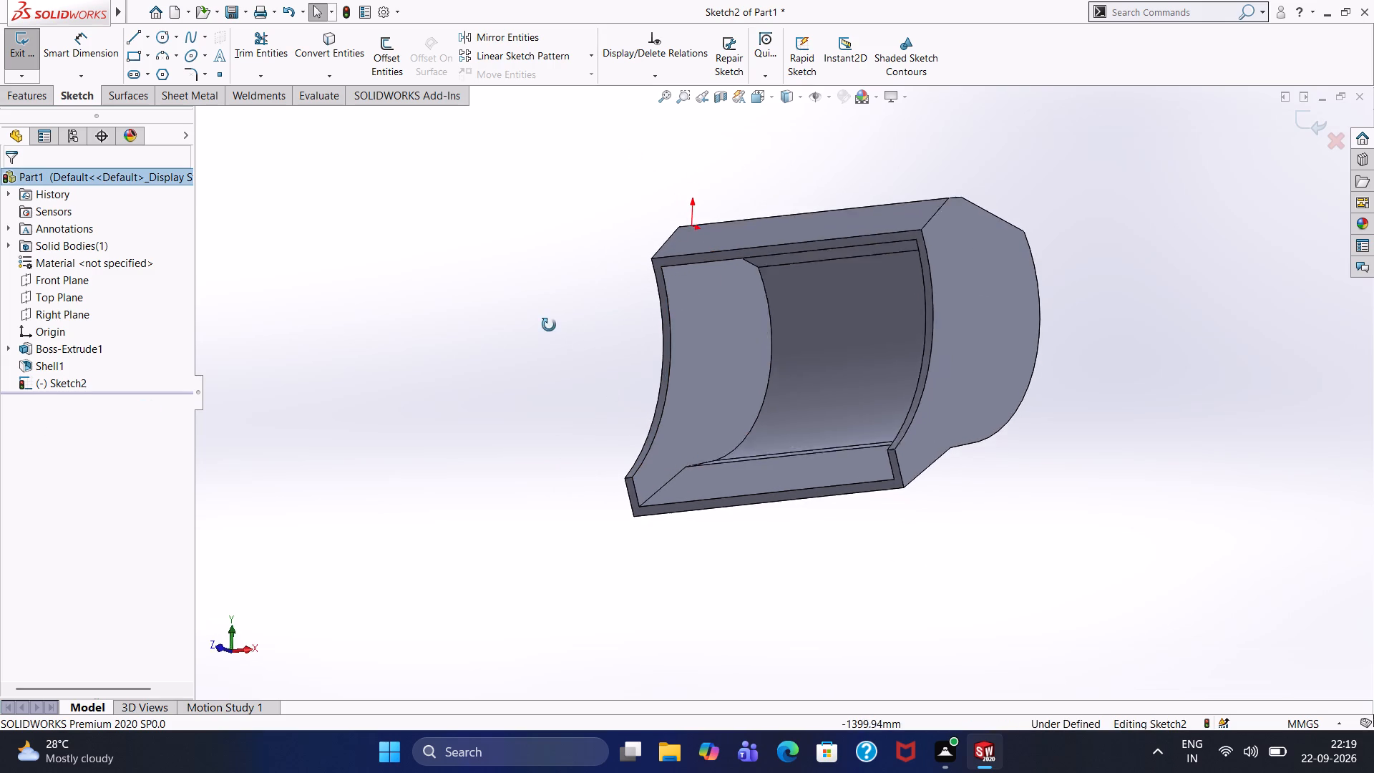
pyautogui.moveTo(549, 325); pyautogui.dragTo(525, 321, button='middle')
pyautogui.moveTo(527, 315); pyautogui.dragTo(500, 359, button='middle')
pyautogui.moveTo(517, 344); pyautogui.dragTo(542, 344, button='middle')
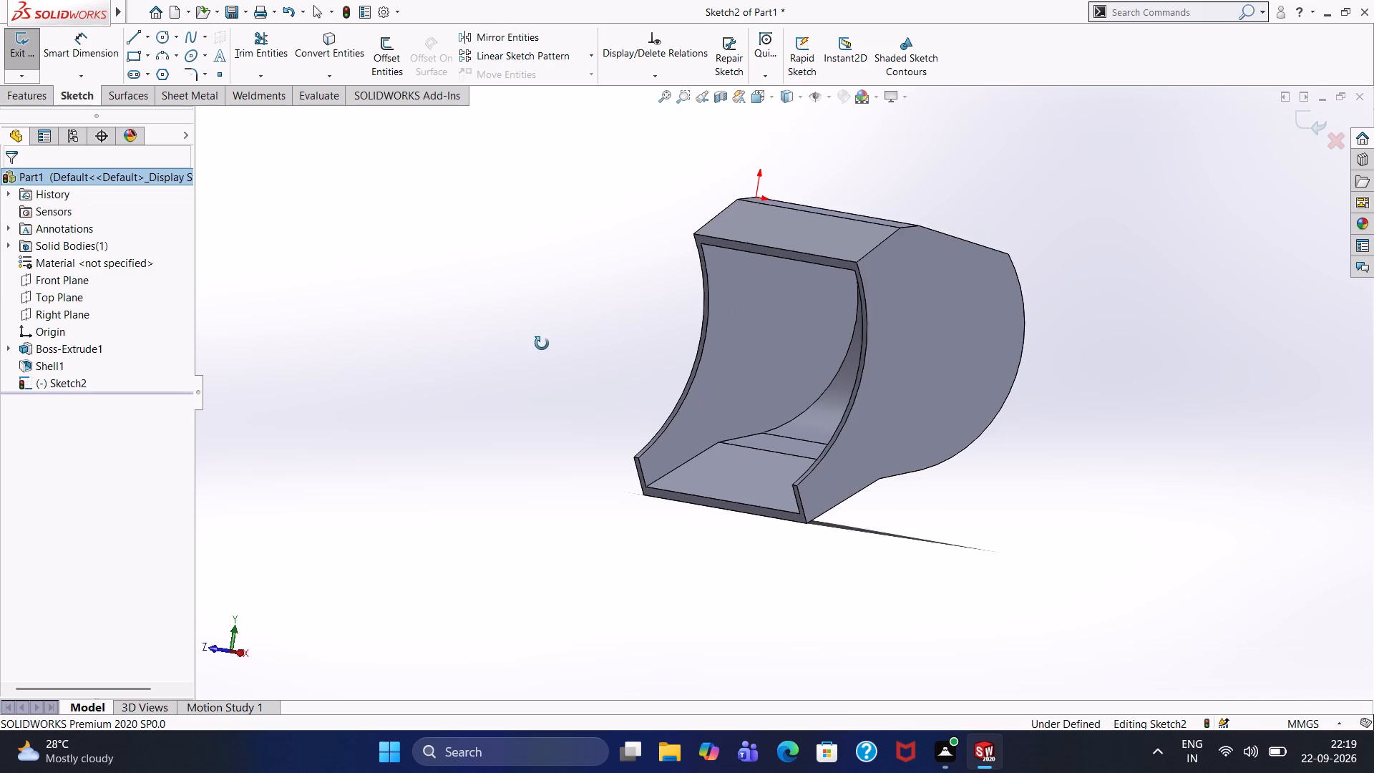
pyautogui.moveTo(542, 344); pyautogui.dragTo(542, 344, button='middle')
pyautogui.moveTo(542, 335); pyautogui.dragTo(585, 334, button='middle')
pyautogui.middleClick(585, 334)
pyautogui.moveTo(579, 335); pyautogui.dragTo(552, 339, button='middle')
pyautogui.moveTo(562, 322); pyautogui.dragTo(507, 340, button='middle')
pyautogui.moveTo(515, 330); pyautogui.dragTo(567, 326, button='middle')
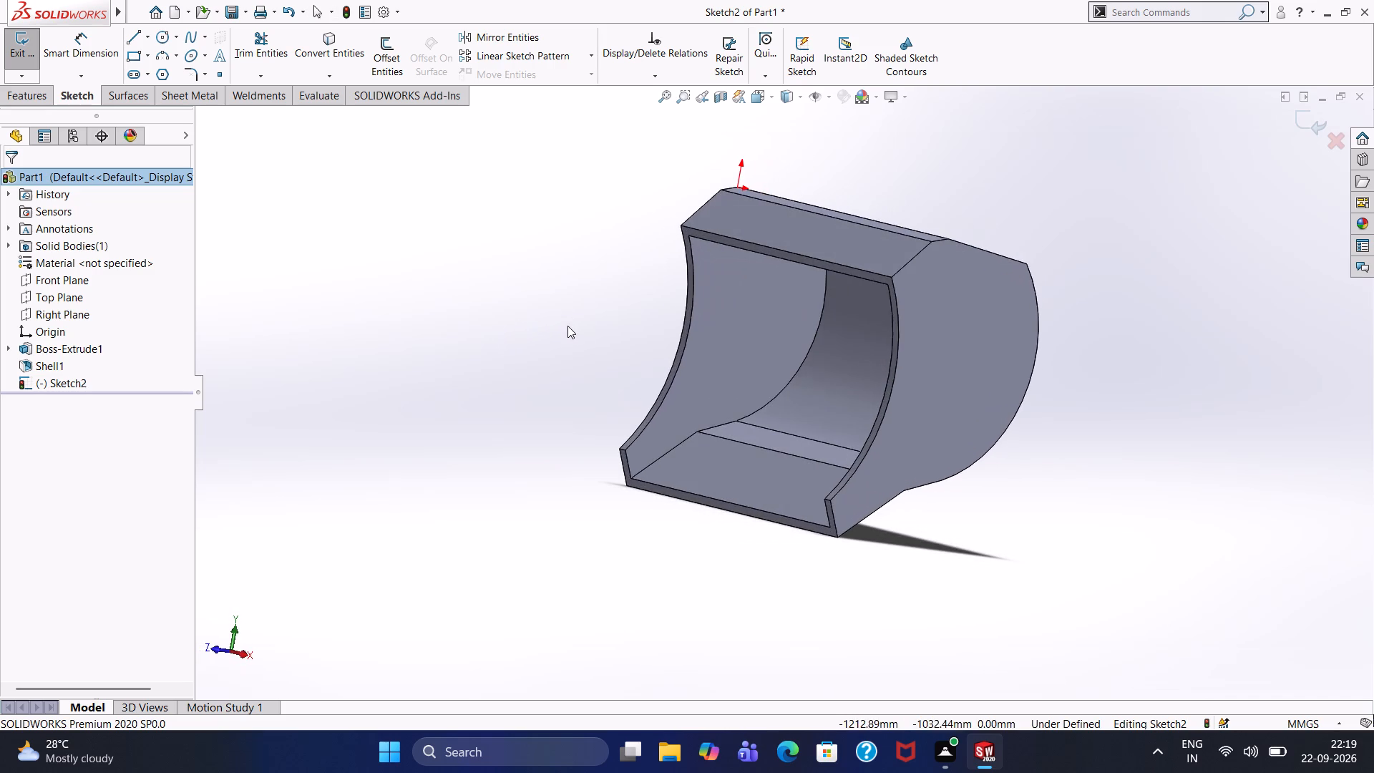
pyautogui.moveTo(570, 326); pyautogui.dragTo(612, 295, button='middle')
pyautogui.moveTo(618, 291); pyautogui.dragTo(640, 234, button='middle')
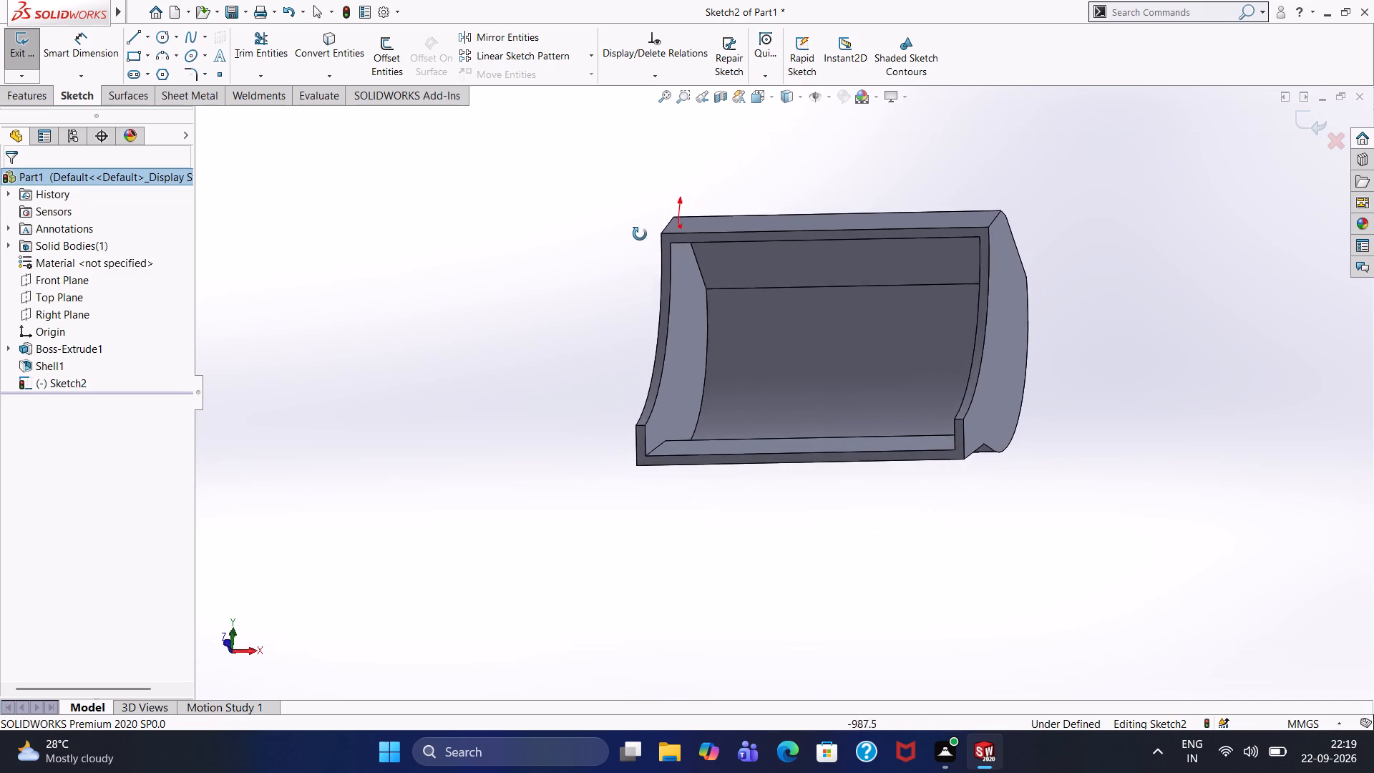
pyautogui.moveTo(640, 234); pyautogui.dragTo(620, 278, button='middle')
pyautogui.moveTo(619, 281); pyautogui.dragTo(612, 294, button='middle')
pyautogui.moveTo(598, 308); pyautogui.dragTo(575, 319, button='middle')
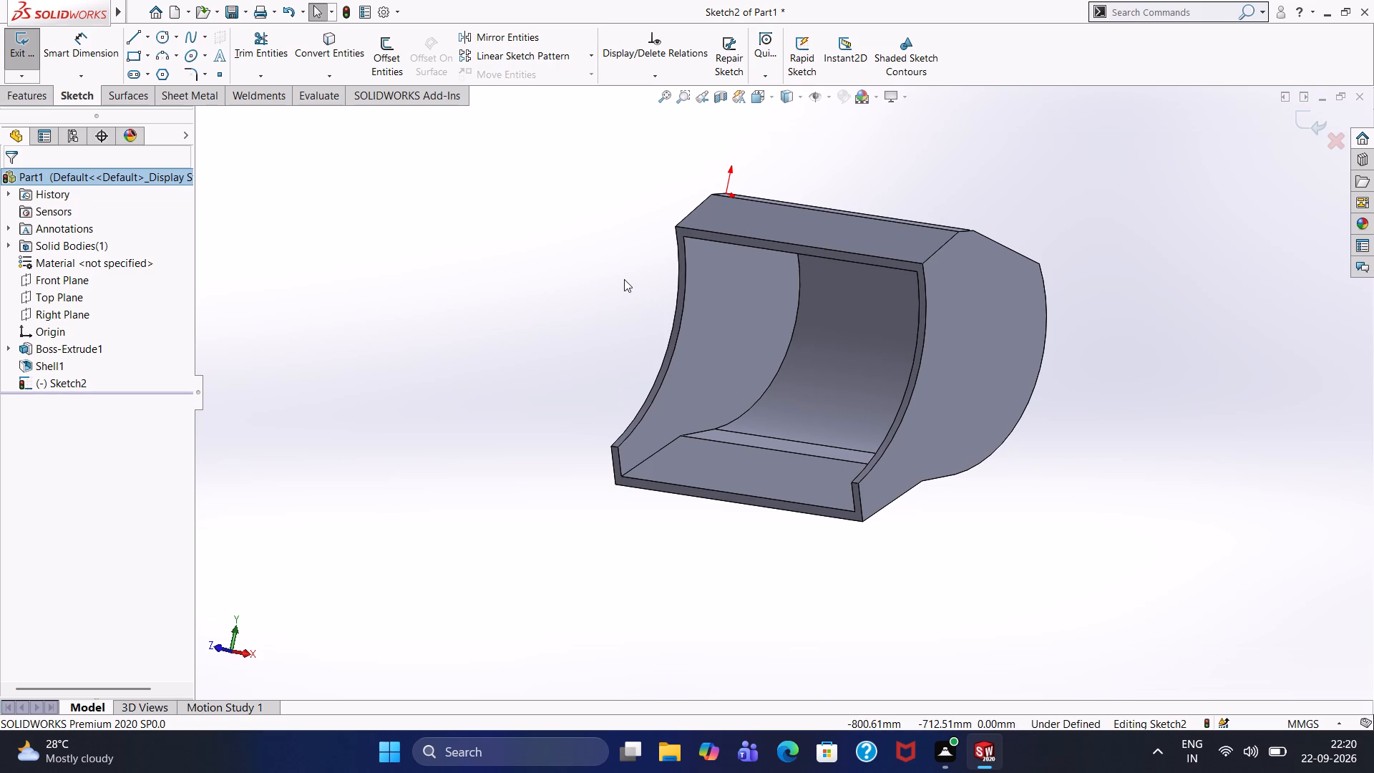
pyautogui.scroll(1, 624, 279)
pyautogui.scroll(-1, 624, 279)
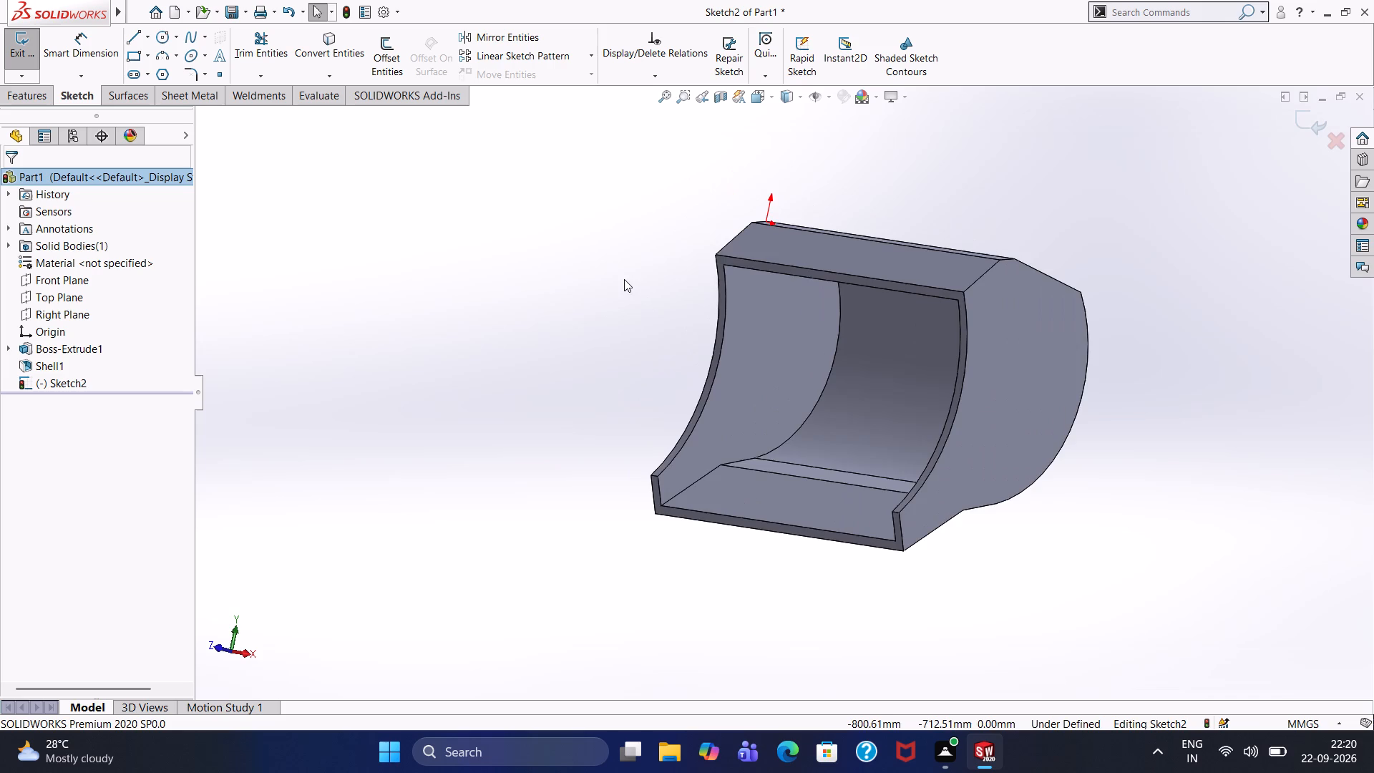
pyautogui.moveTo(624, 279); pyautogui.dragTo(562, 301, button='middle')
pyautogui.moveTo(561, 298); pyautogui.dragTo(570, 290, button='middle')
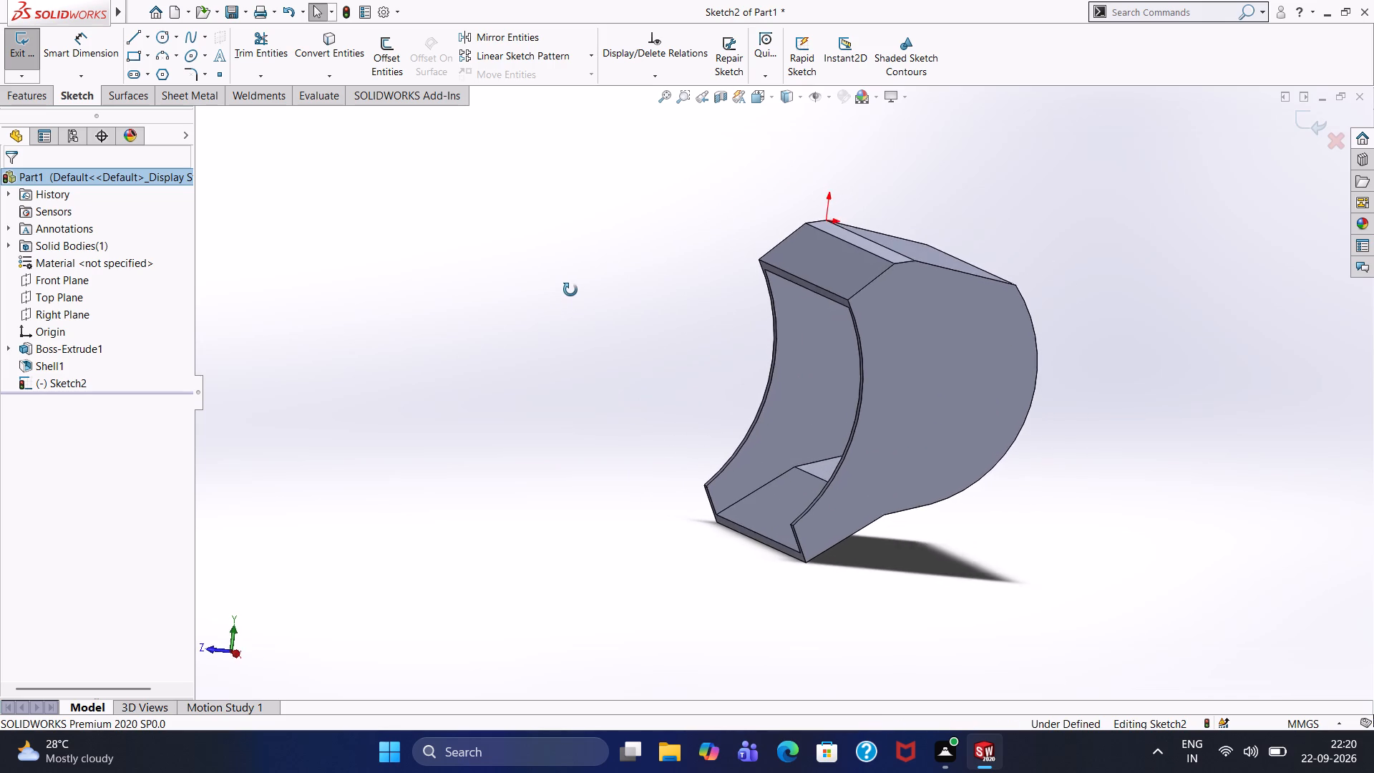
pyautogui.moveTo(570, 290); pyautogui.dragTo(563, 257, button='middle')
pyautogui.moveTo(556, 242); pyautogui.dragTo(566, 306, button='middle')
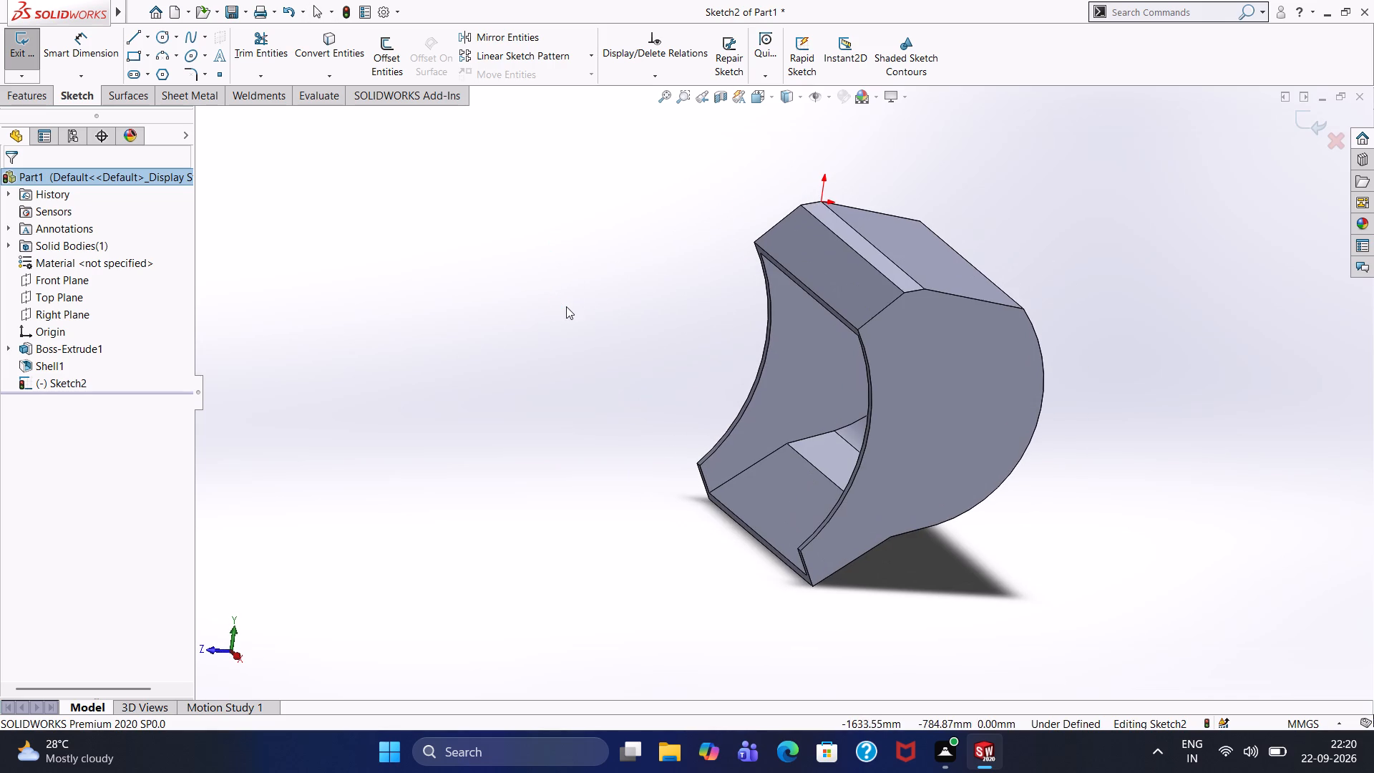
pyautogui.moveTo(586, 305); pyautogui.dragTo(595, 336, button='middle')
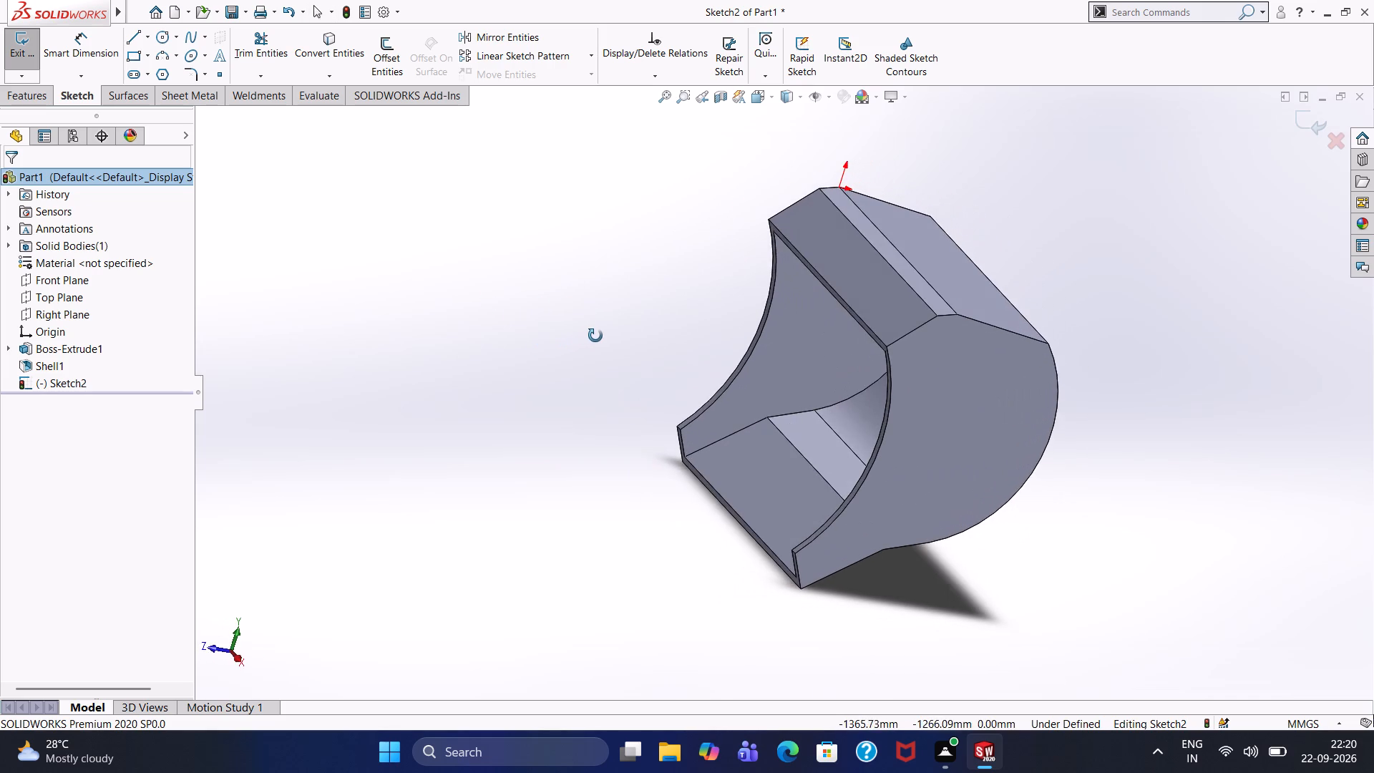
pyautogui.moveTo(595, 336); pyautogui.dragTo(600, 333, button='middle')
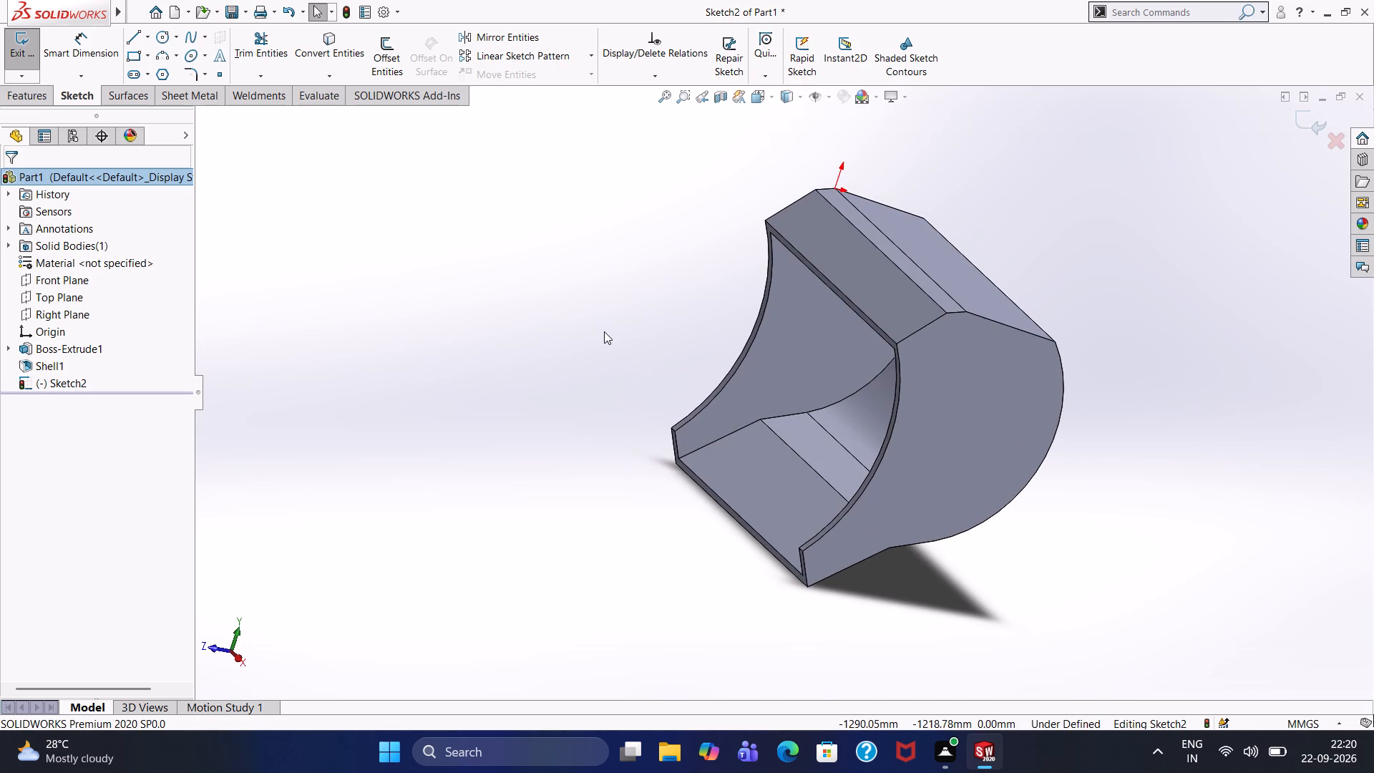
pyautogui.moveTo(605, 327); pyautogui.dragTo(653, 312, button='middle')
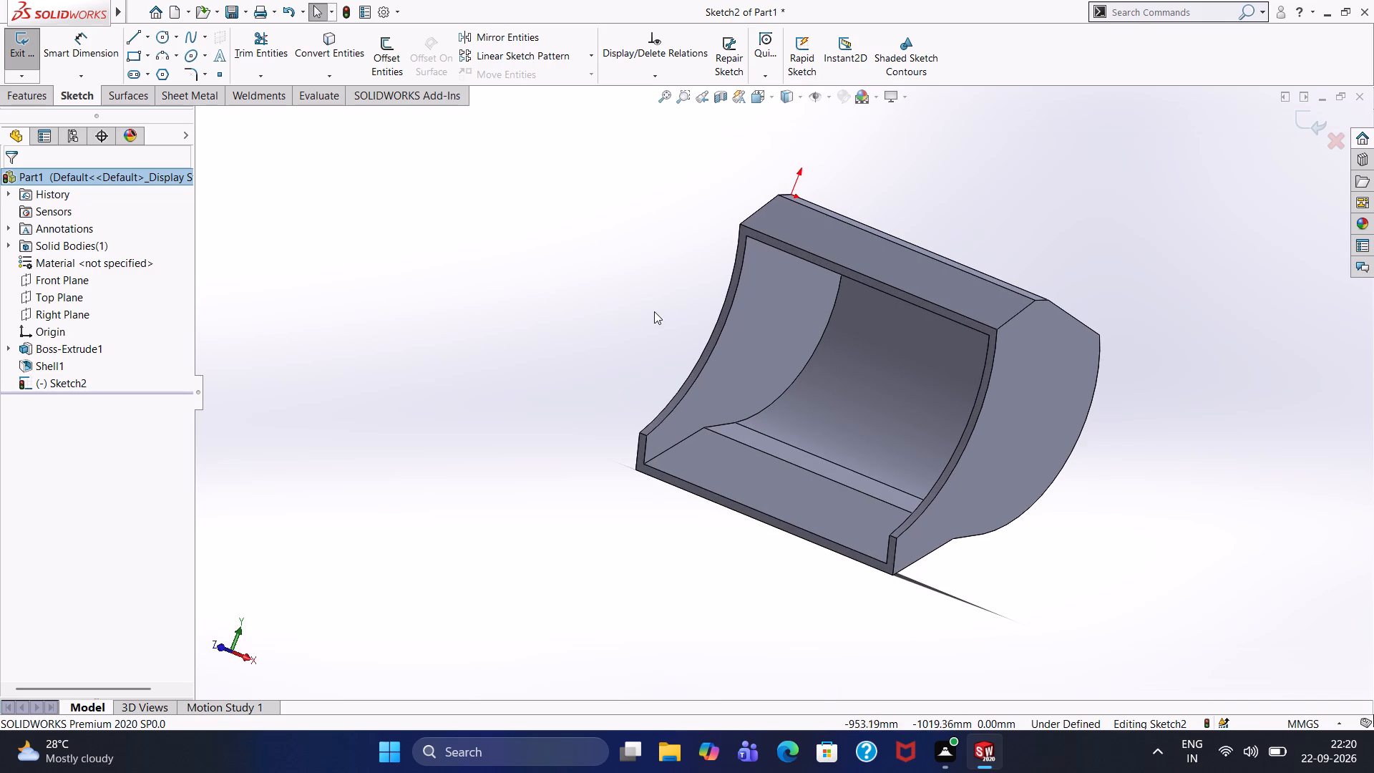
pyautogui.moveTo(654, 311); pyautogui.dragTo(603, 318, button='middle')
pyautogui.moveTo(646, 278); pyautogui.dragTo(651, 276, button='middle')
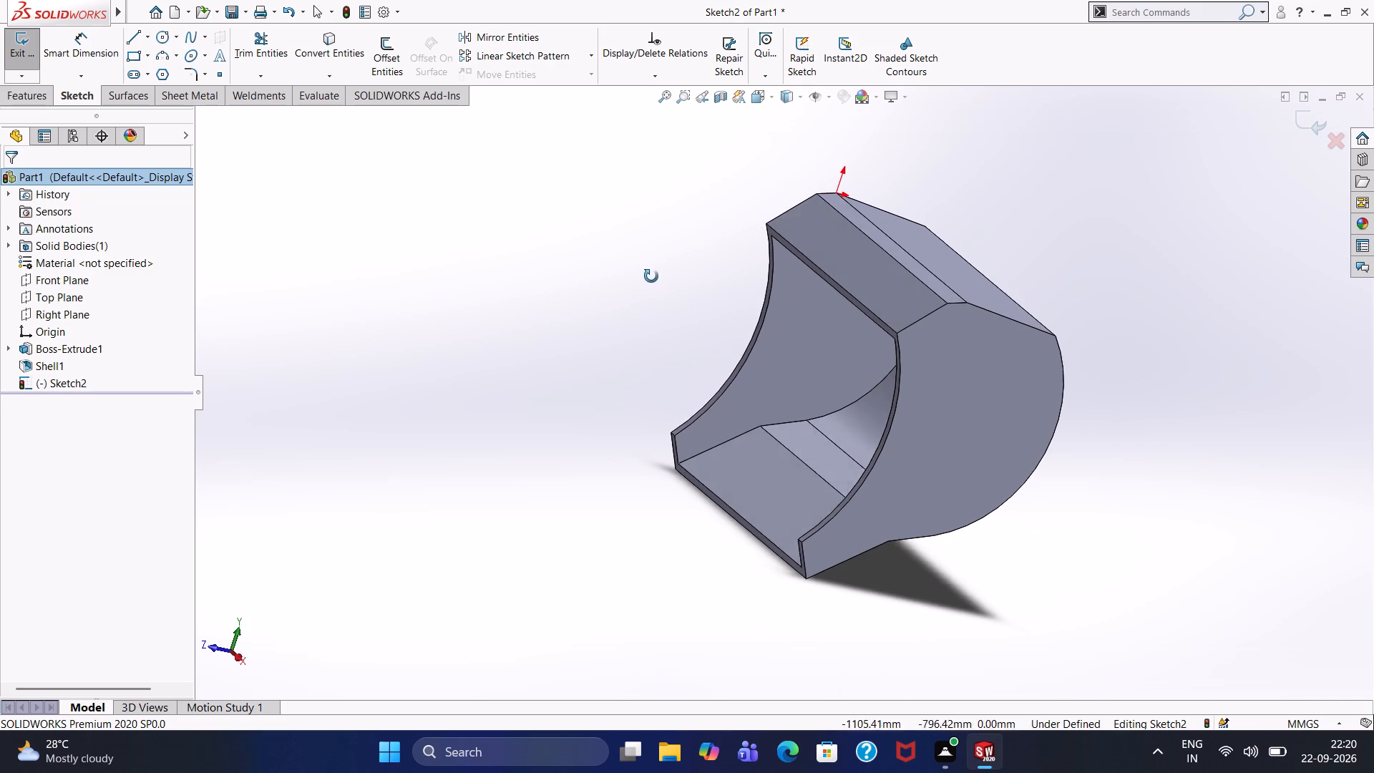
pyautogui.moveTo(651, 276); pyautogui.dragTo(675, 276, button='middle')
pyautogui.moveTo(663, 282); pyautogui.dragTo(610, 294, button='middle')
pyautogui.moveTo(679, 263); pyautogui.dragTo(680, 263, button='middle')
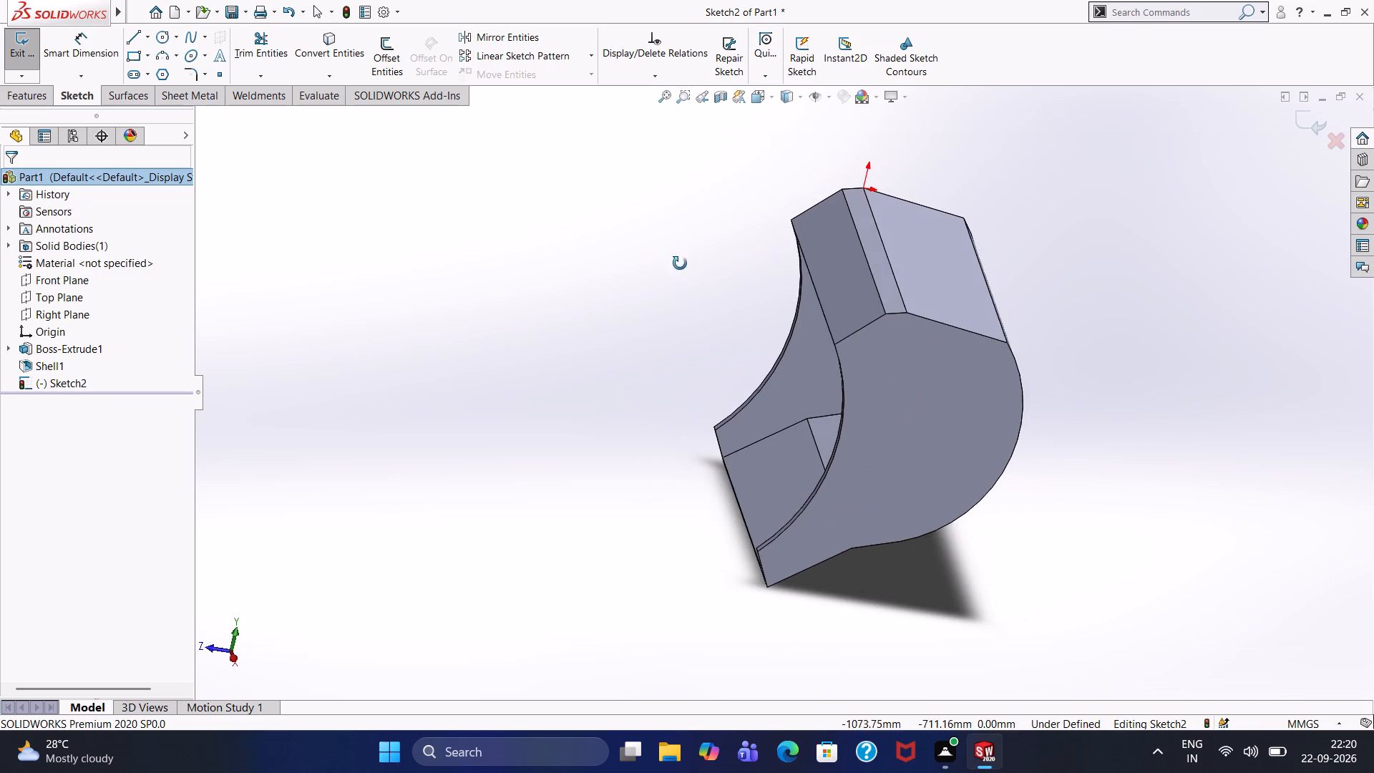
pyautogui.moveTo(680, 263); pyautogui.dragTo(726, 263, button='middle')
pyautogui.moveTo(693, 261); pyautogui.dragTo(739, 238, button='middle')
pyautogui.moveTo(620, 276); pyautogui.dragTo(646, 263, button='middle')
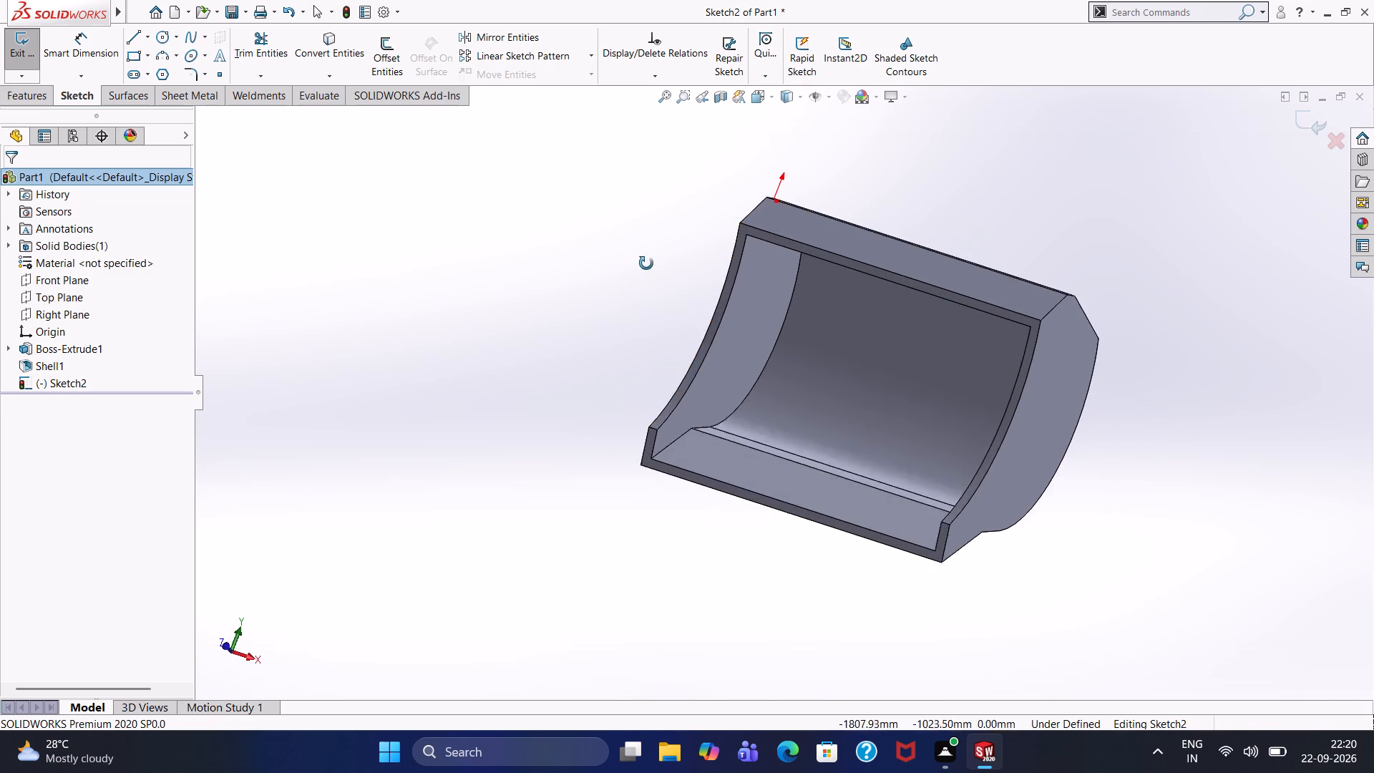
# Examine the bucket's open cavity, front lip, upper flat faces and both end faces from several angles.
pyautogui.moveTo(646, 263); pyautogui.dragTo(648, 263, button='middle')
pyautogui.moveTo(607, 273); pyautogui.dragTo(655, 263, button='middle')
pyautogui.scroll(1, 655, 263)
pyautogui.moveTo(655, 263); pyautogui.dragTo(615, 312, button='middle')
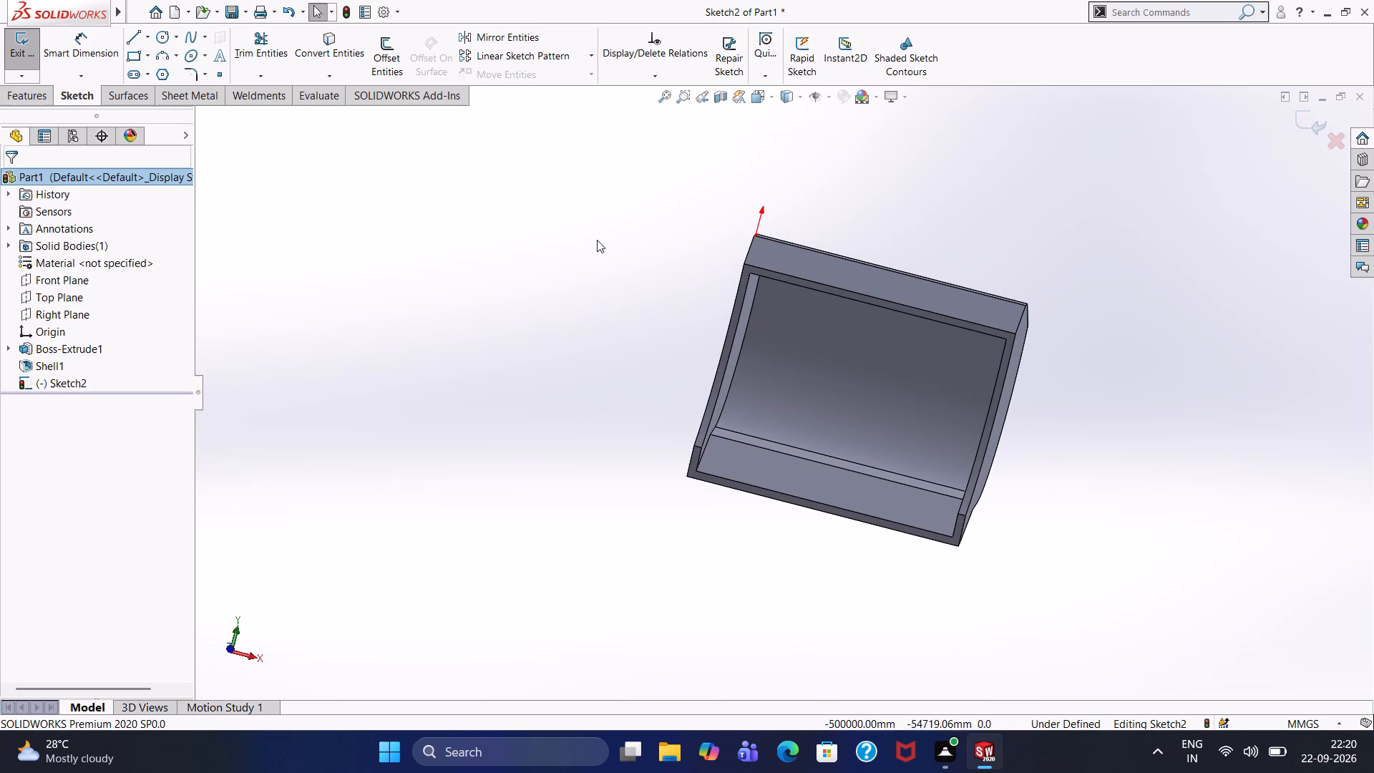
pyautogui.moveTo(575, 286); pyautogui.dragTo(563, 298, button='middle')
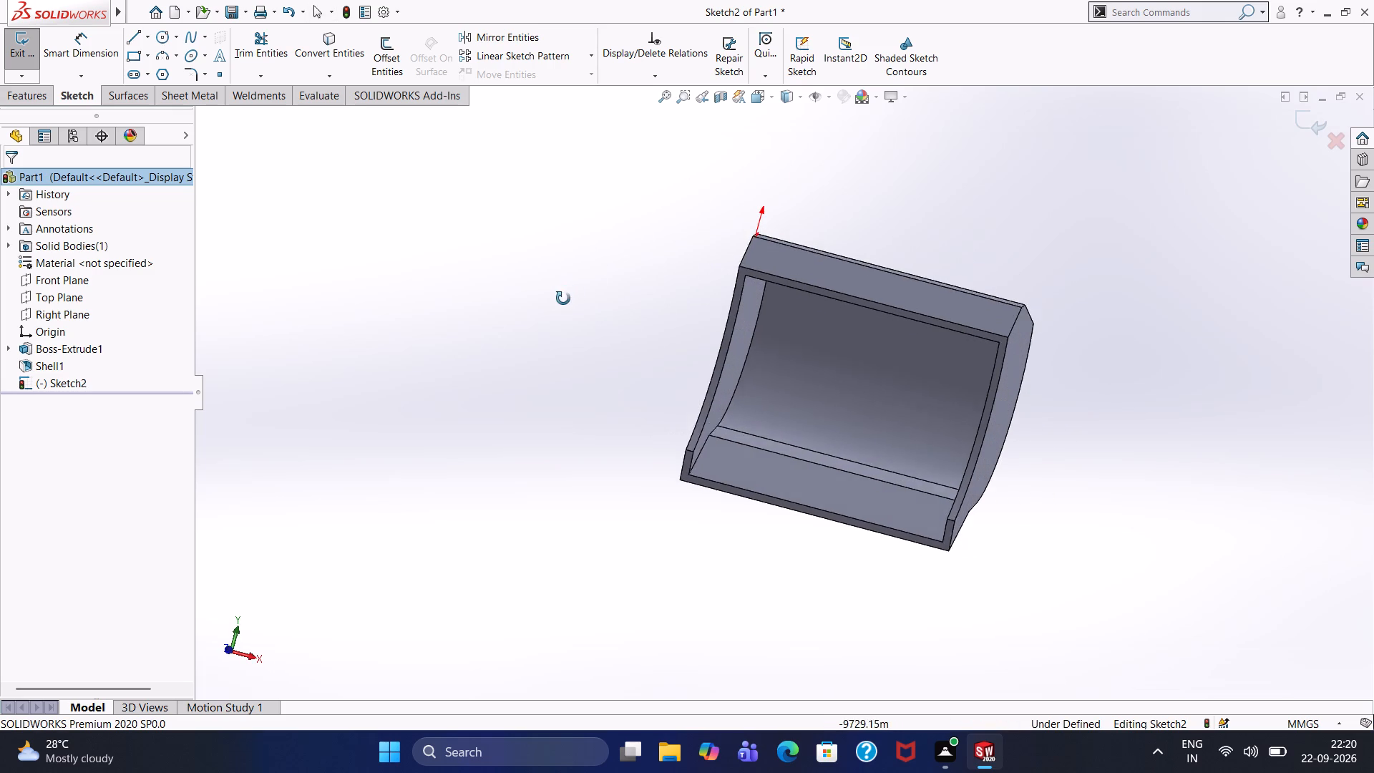
pyautogui.moveTo(563, 298); pyautogui.dragTo(518, 314, button='middle')
pyautogui.moveTo(526, 304); pyautogui.dragTo(539, 304, button='middle')
pyautogui.moveTo(541, 304); pyautogui.dragTo(490, 345, button='middle')
pyautogui.moveTo(490, 345); pyautogui.dragTo(613, 327, button='middle')
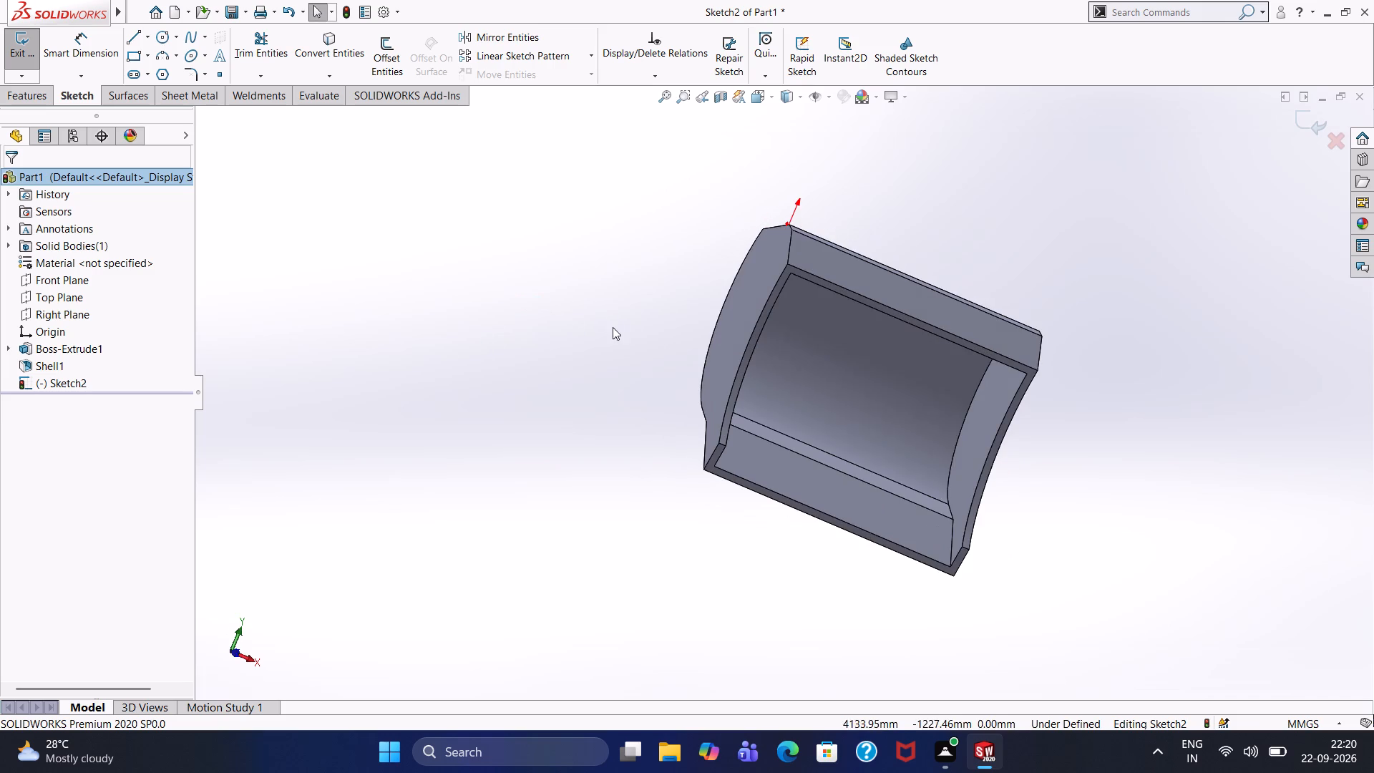
pyautogui.moveTo(553, 330); pyautogui.dragTo(545, 331, button='middle')
pyautogui.moveTo(680, 289); pyautogui.dragTo(628, 308, button='middle')
pyautogui.moveTo(613, 308); pyautogui.dragTo(595, 312, button='middle')
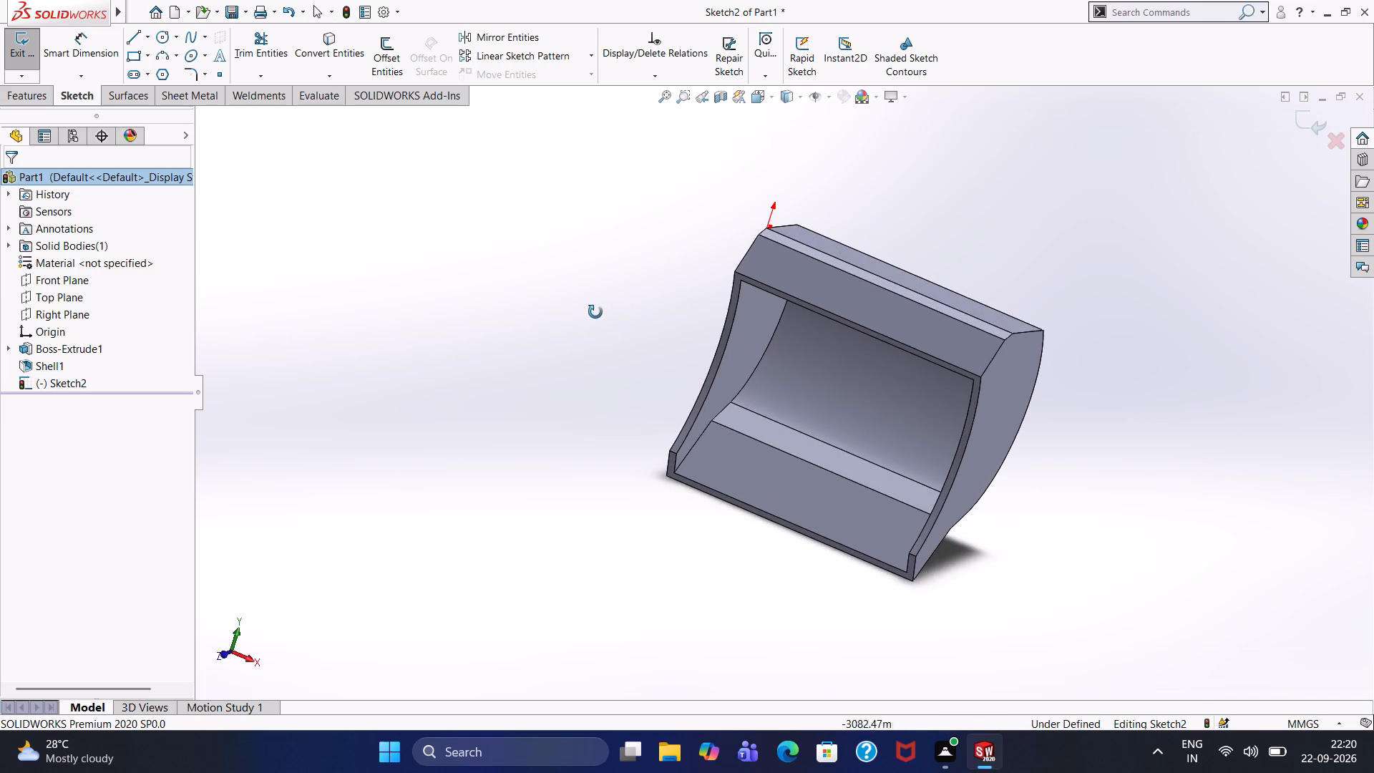
pyautogui.moveTo(595, 312); pyautogui.dragTo(586, 314, button='middle')
pyautogui.scroll(1, 602, 339)
pyautogui.moveTo(608, 349); pyautogui.dragTo(627, 322, button='middle')
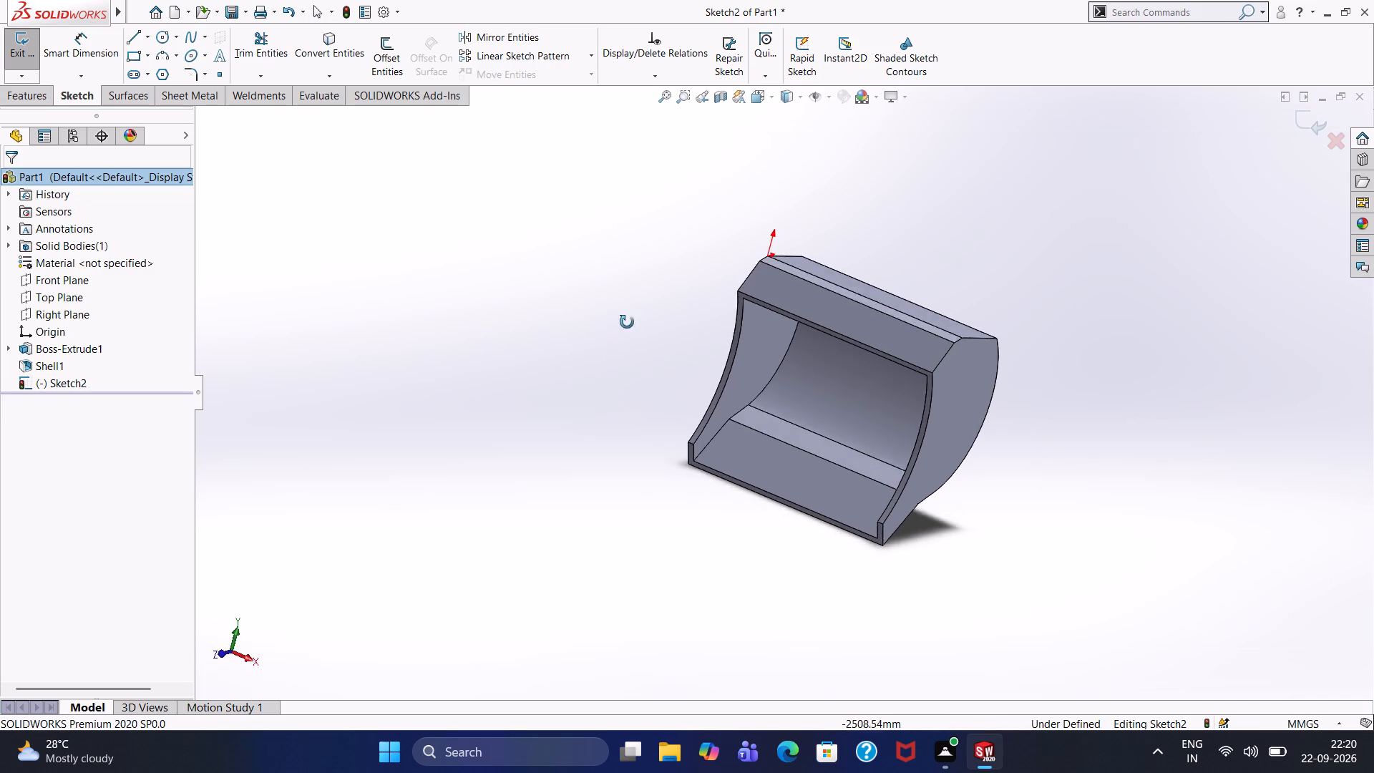
pyautogui.moveTo(627, 322); pyautogui.dragTo(654, 290, button='middle')
pyautogui.scroll(2, 653, 364)
pyautogui.scroll(-3, 653, 364)
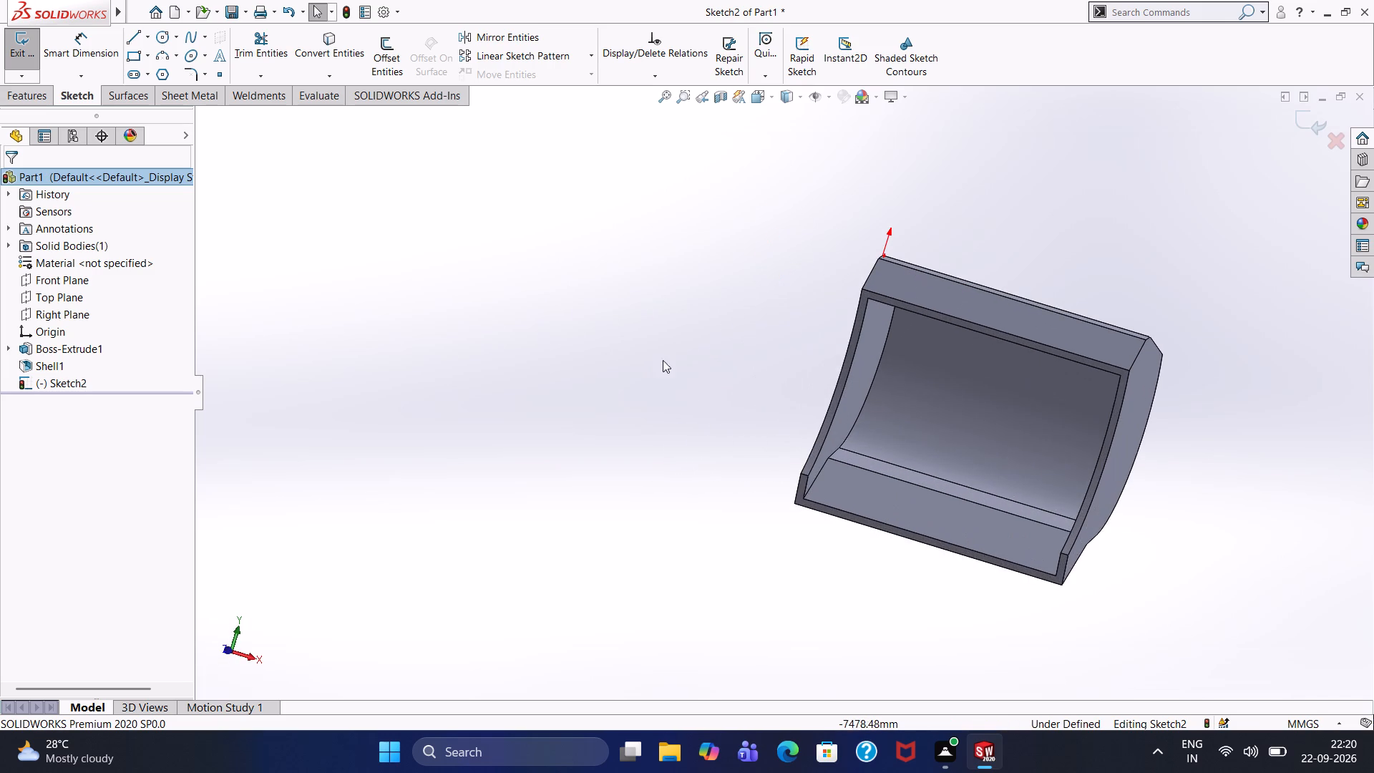
pyautogui.scroll(-1, 734, 352)
pyautogui.scroll(4, 736, 352)
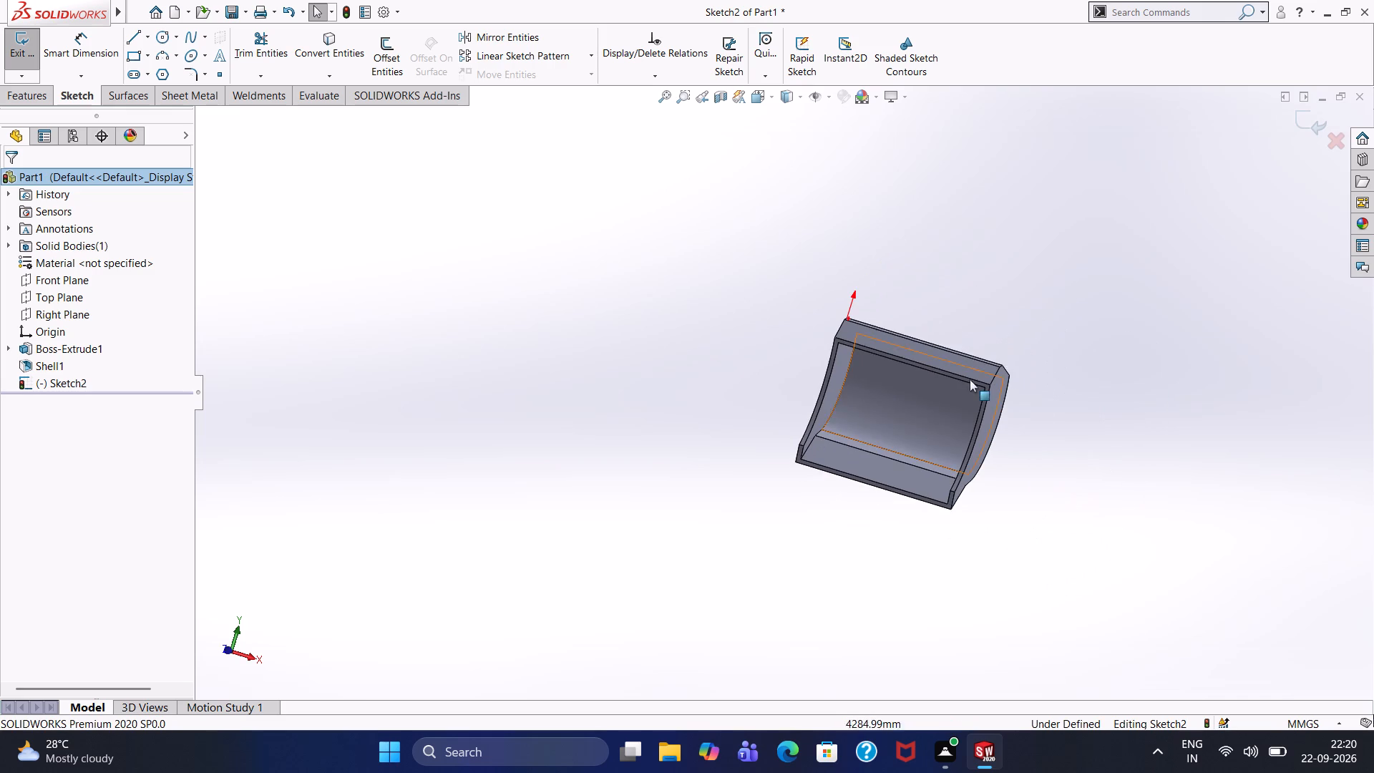
pyautogui.scroll(-2, 1127, 361)
pyautogui.scroll(-2, 723, 552)
pyautogui.scroll(1, 730, 540)
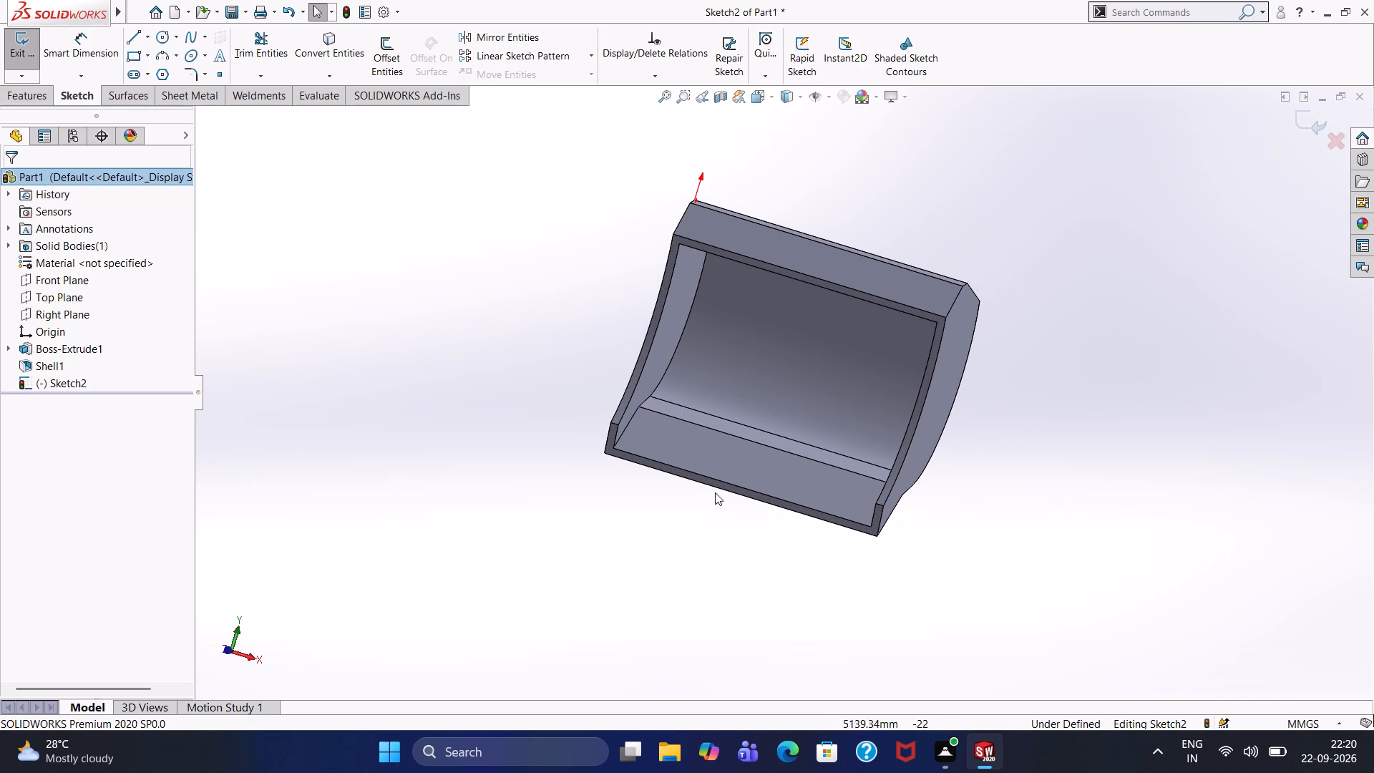
# Examine the bucket's inner side wall, cavity floor and flat outer end face from oblique angles.
pyautogui.moveTo(505, 315); pyautogui.dragTo(364, 309, button='middle')
pyautogui.moveTo(550, 296); pyautogui.dragTo(581, 278, button='middle')
pyautogui.middleClick(583, 277)
pyautogui.moveTo(587, 276); pyautogui.dragTo(647, 273, button='middle')
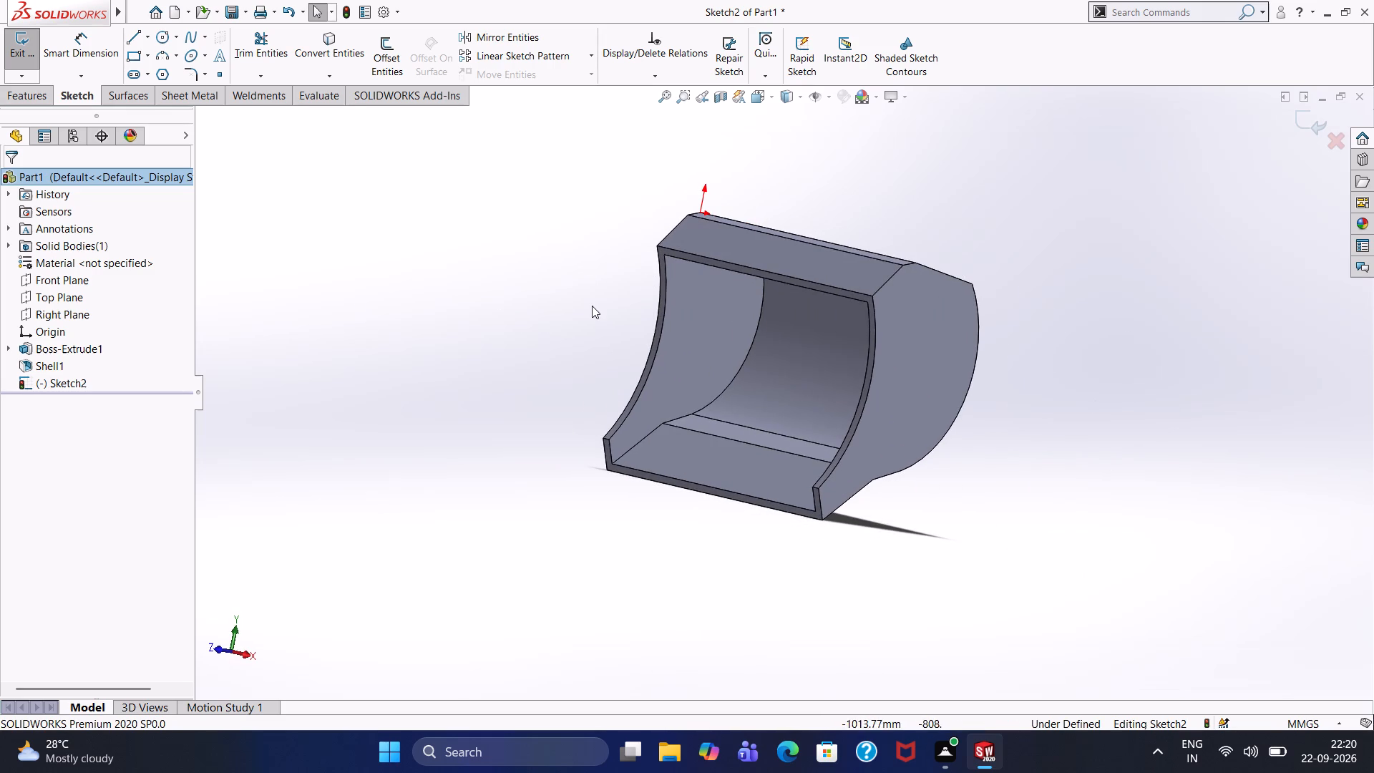
pyautogui.moveTo(592, 306); pyautogui.dragTo(601, 301, button='middle')
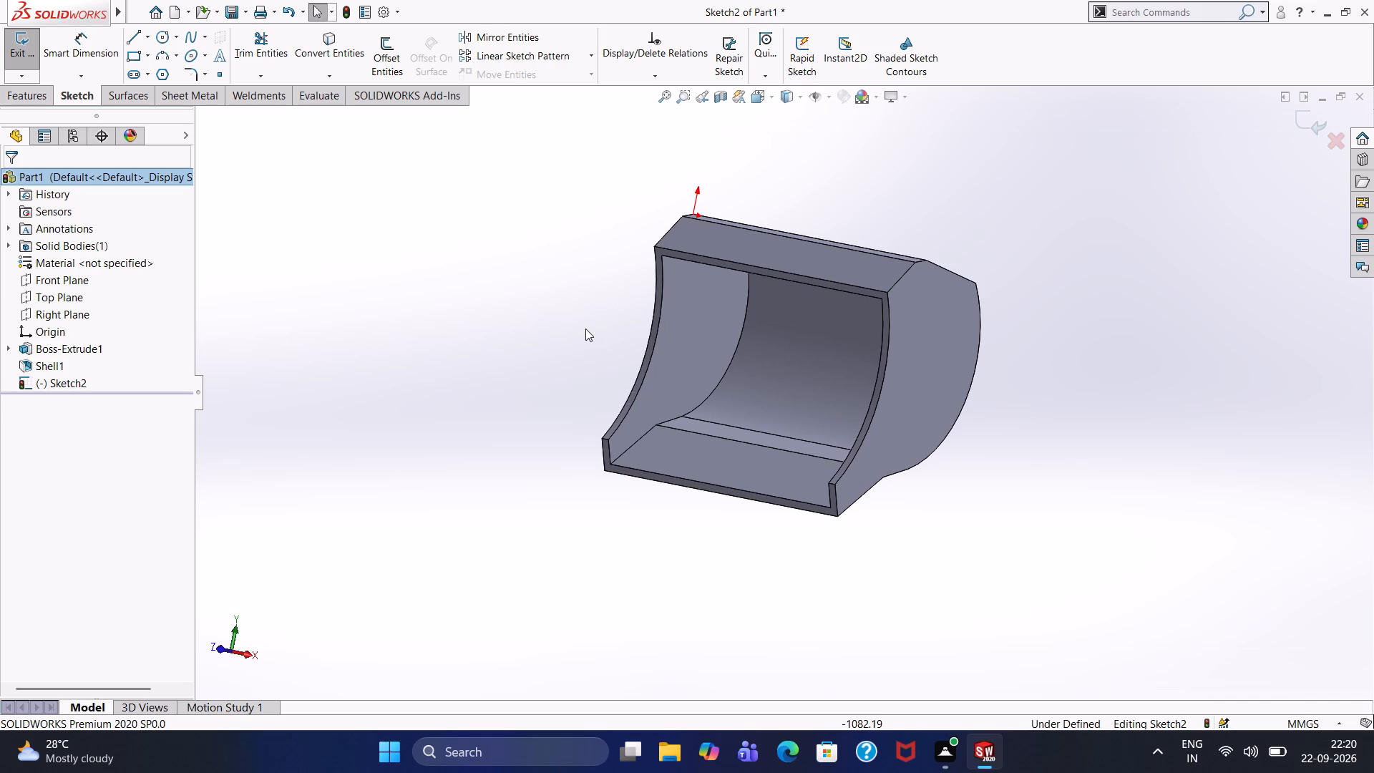
pyautogui.moveTo(531, 329); pyautogui.dragTo(492, 336, button='middle')
pyautogui.middleClick(492, 336)
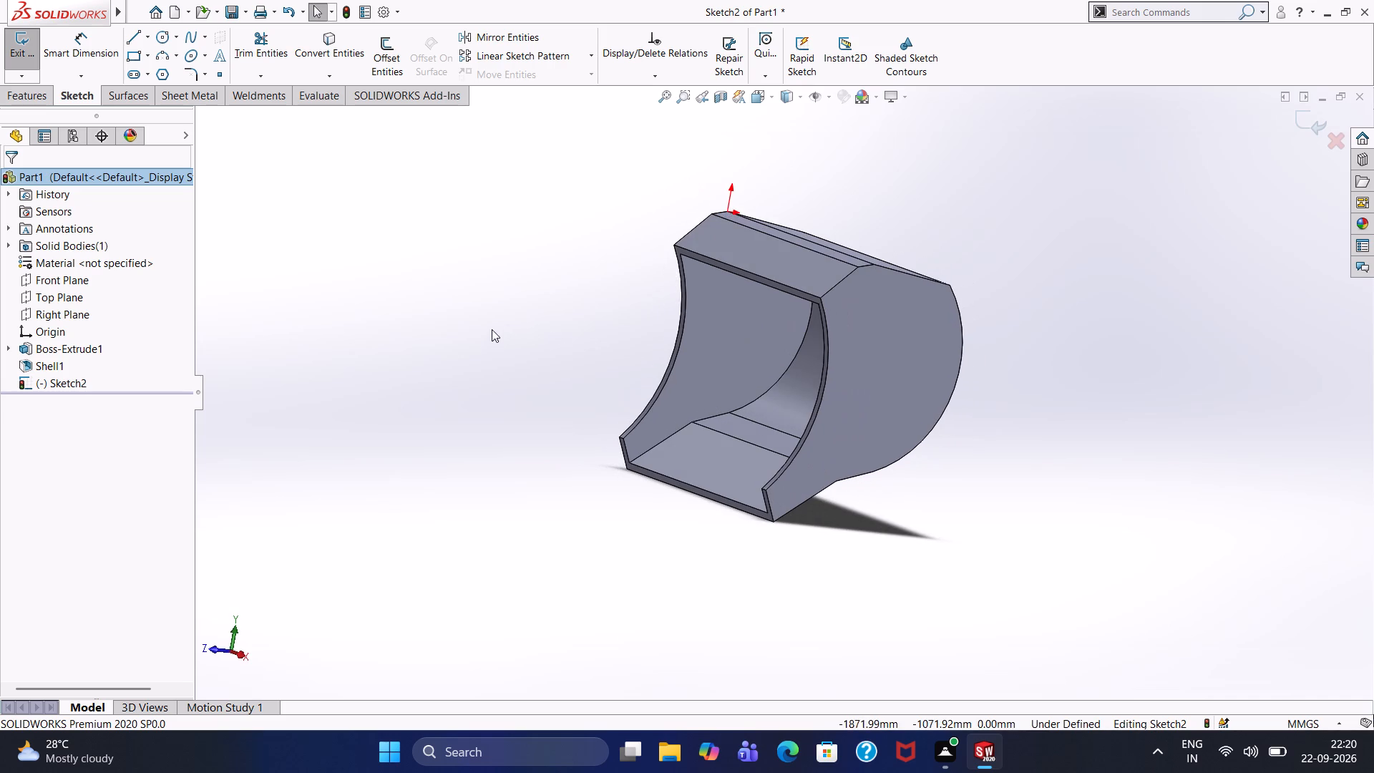
pyautogui.moveTo(501, 328); pyautogui.dragTo(554, 327, button='middle')
pyautogui.moveTo(554, 327); pyautogui.dragTo(523, 336, button='middle')
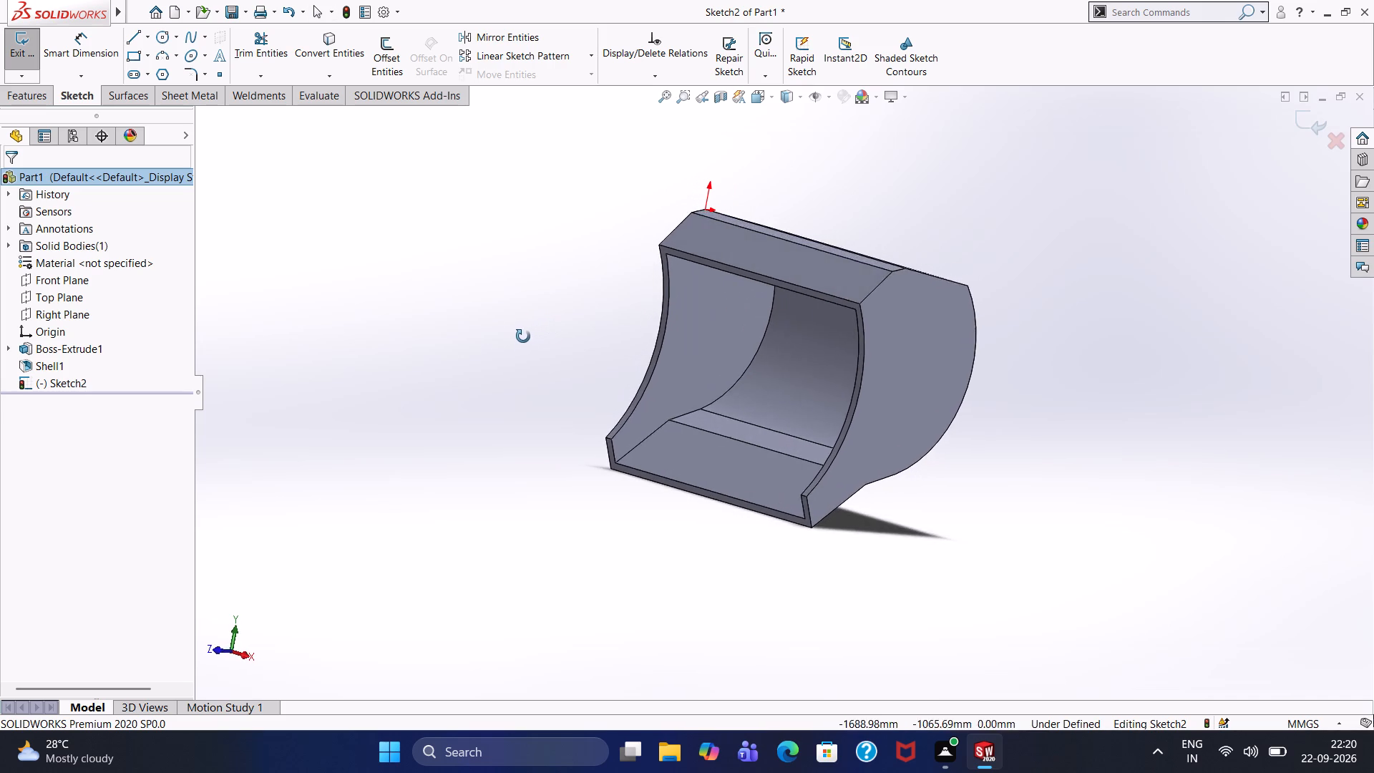
pyautogui.moveTo(523, 336); pyautogui.dragTo(549, 346, button='middle')
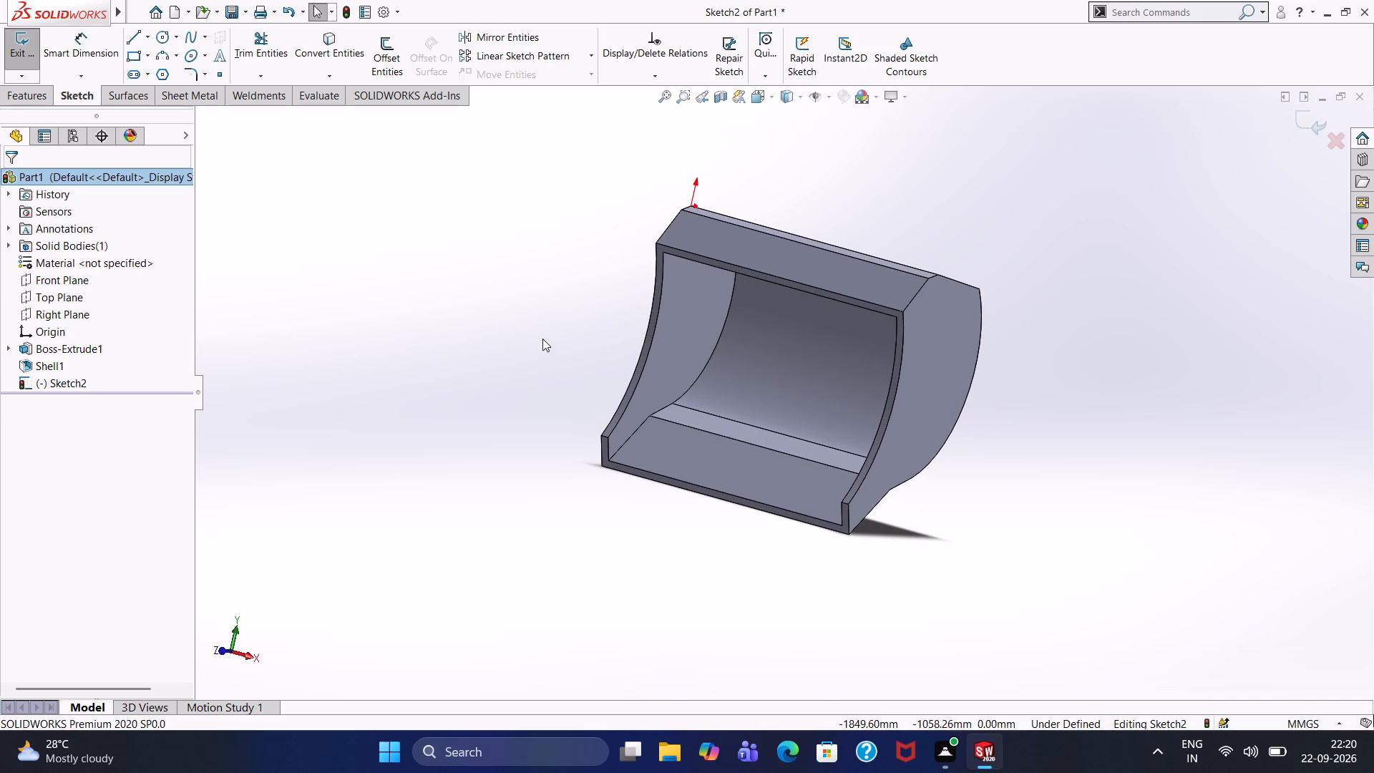
pyautogui.moveTo(547, 336); pyautogui.dragTo(576, 345, button='middle')
pyautogui.moveTo(576, 345); pyautogui.dragTo(532, 311, button='middle')
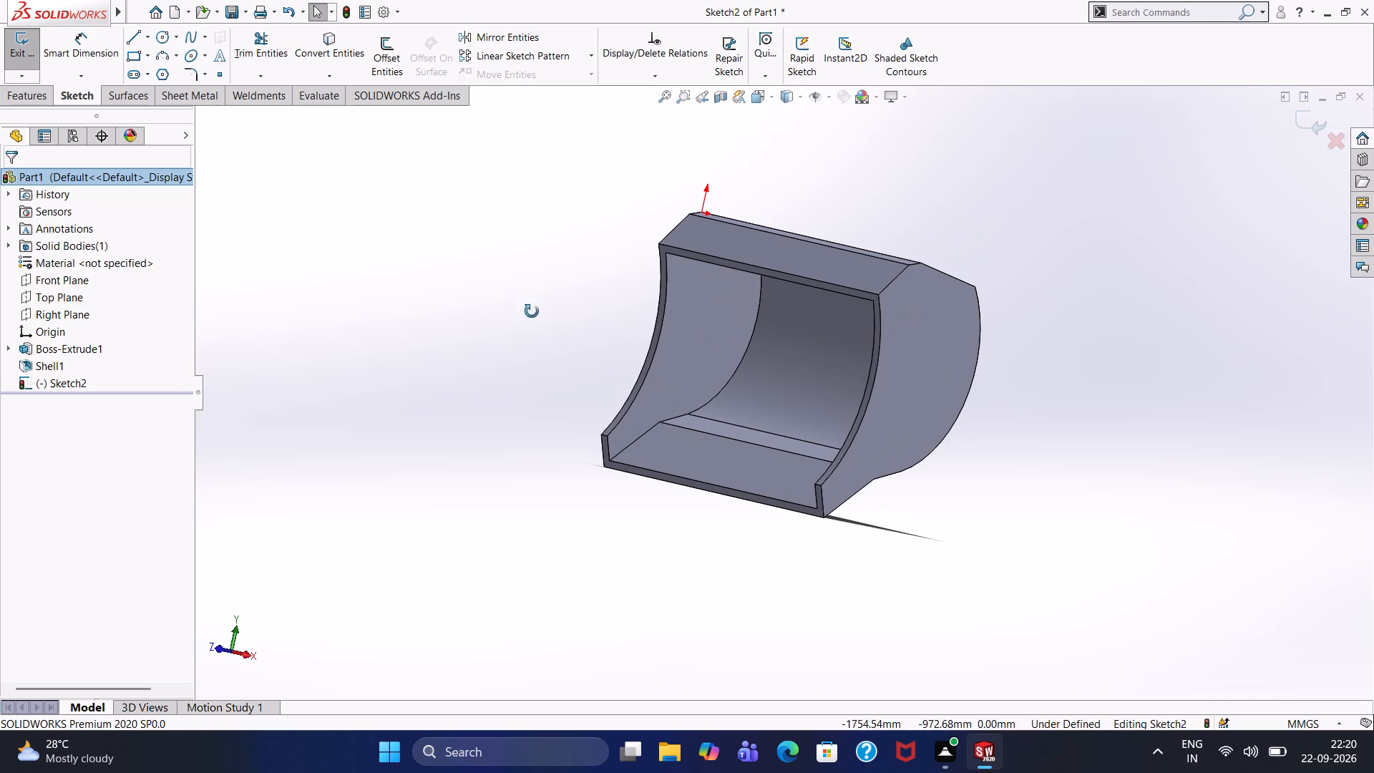
pyautogui.moveTo(532, 311); pyautogui.dragTo(531, 311, button='middle')
pyautogui.moveTo(527, 304); pyautogui.dragTo(500, 288, button='middle')
pyautogui.moveTo(499, 285); pyautogui.dragTo(542, 303, button='middle')
pyautogui.moveTo(542, 303); pyautogui.dragTo(477, 294, button='middle')
pyautogui.moveTo(477, 294); pyautogui.dragTo(517, 296, button='middle')
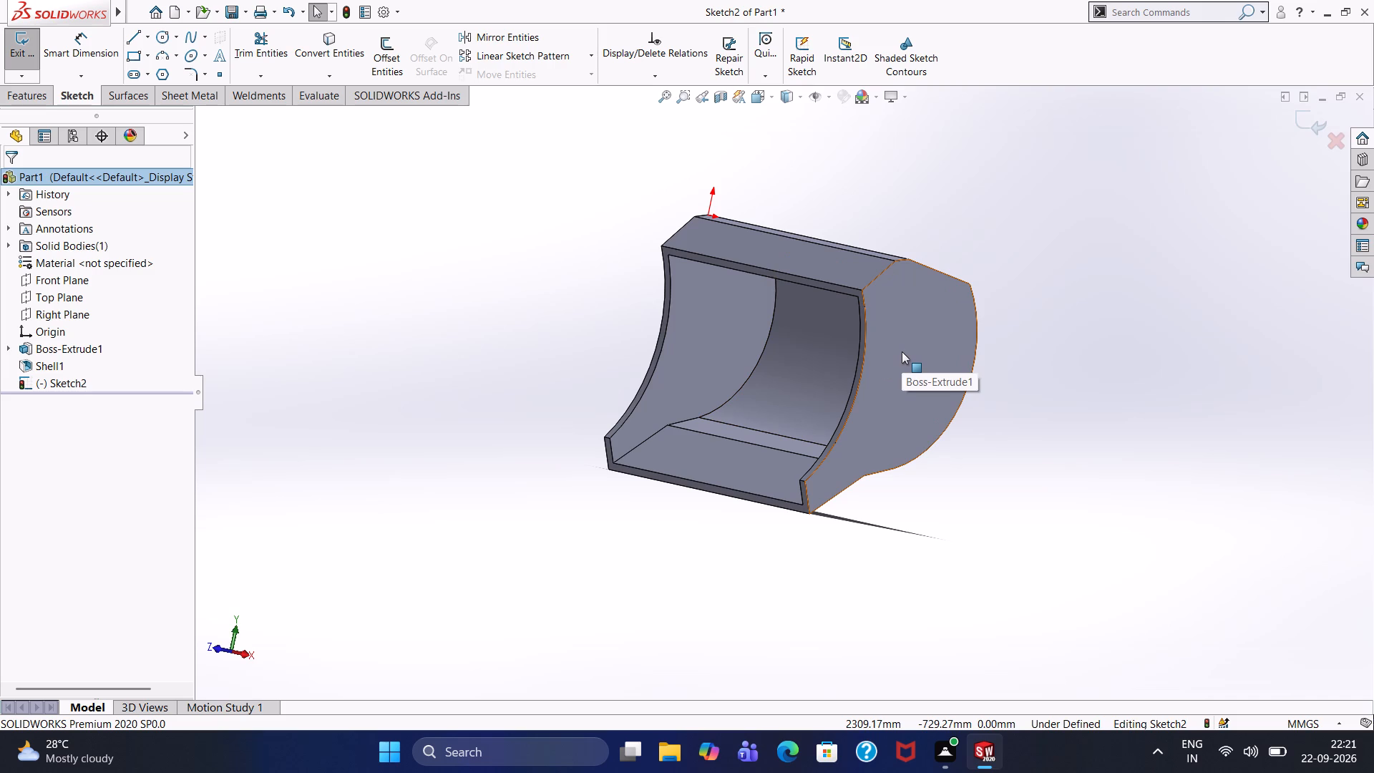
pyautogui.click(948, 355)
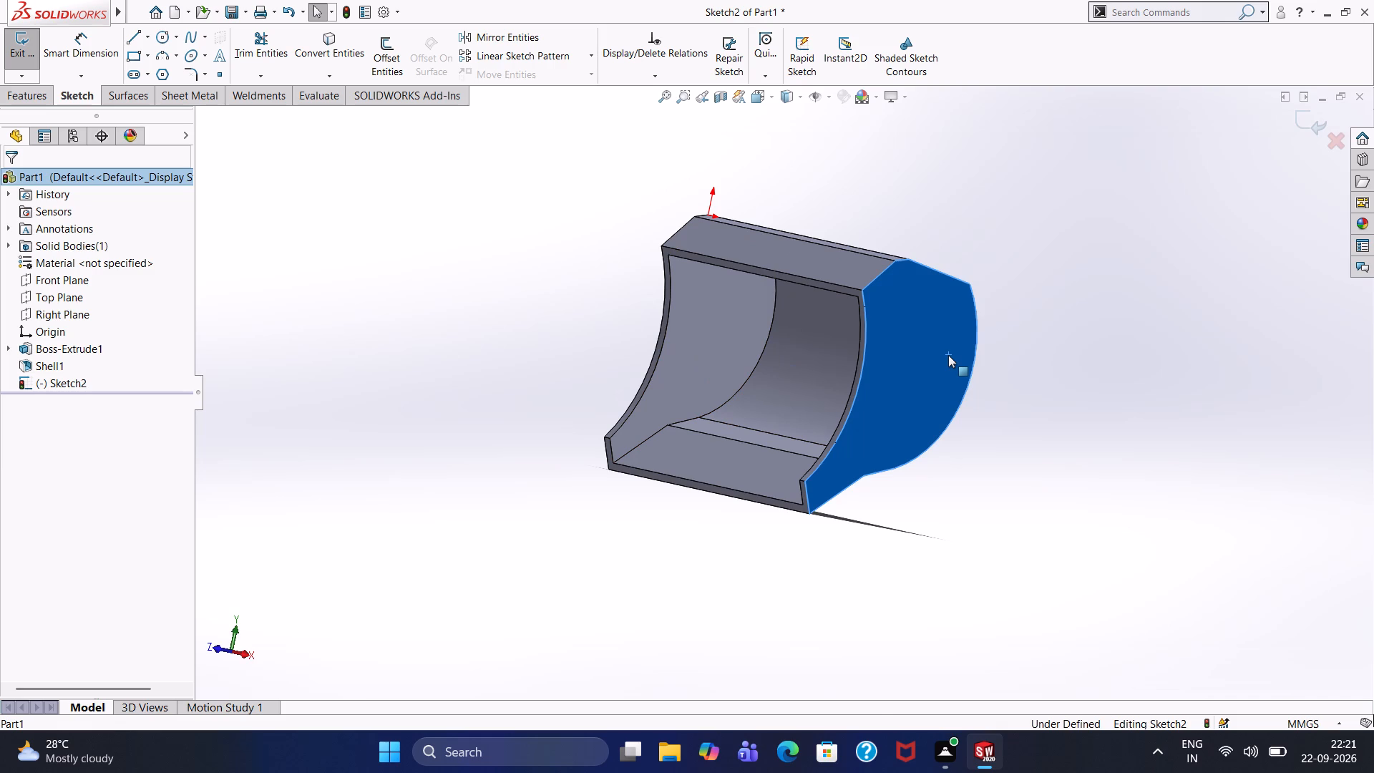
pyautogui.click(562, 279)
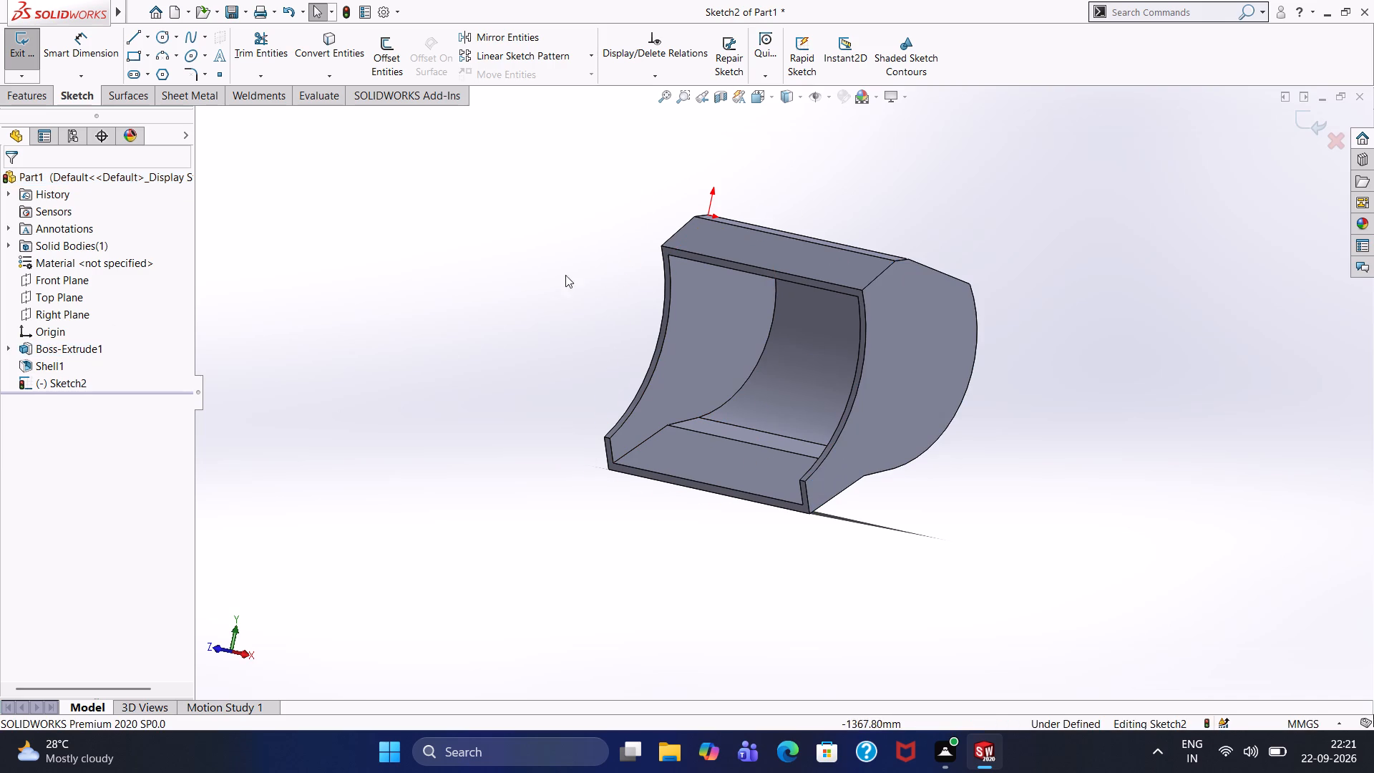
# Exit the empty Right Plane sketch so that reference geometry can be added to the part.
pyautogui.click(21, 99)
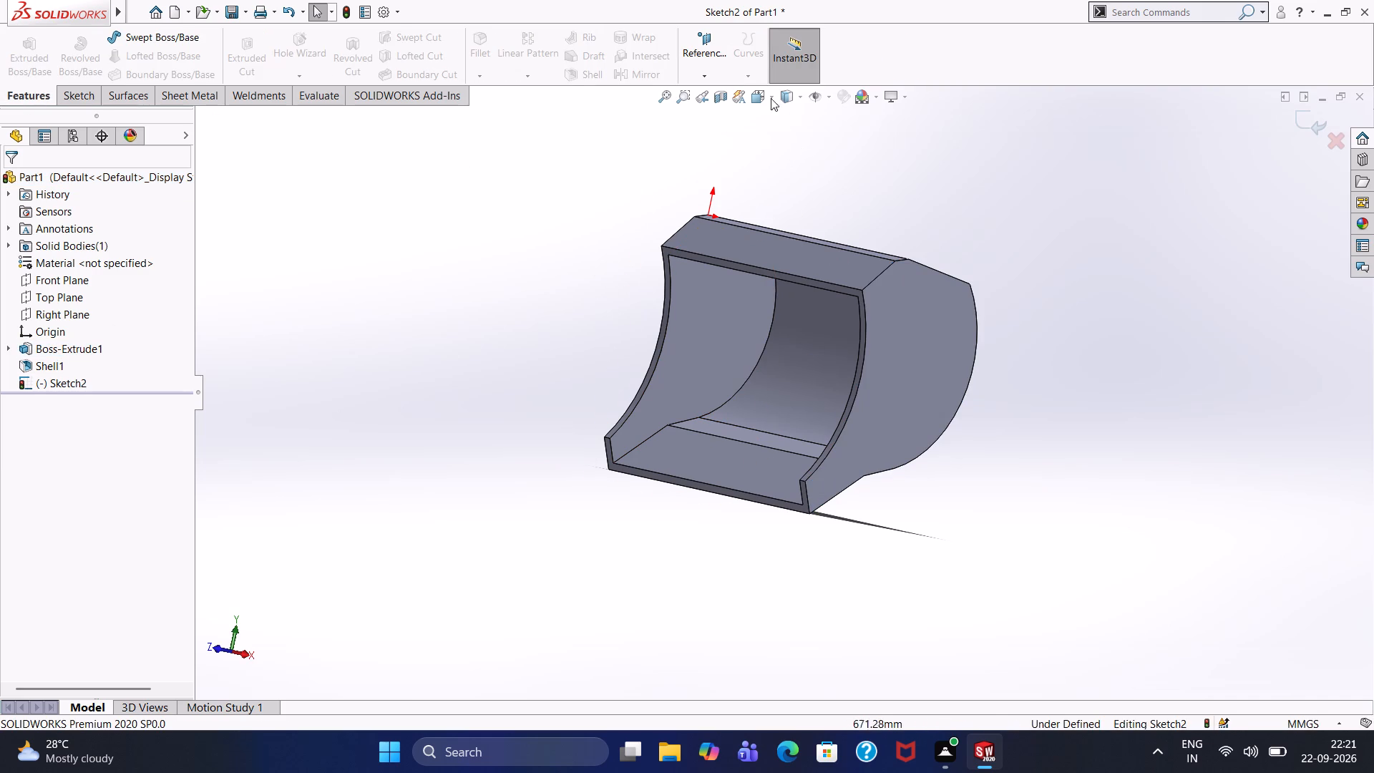
pyautogui.click(706, 82)
pyautogui.click(877, 162)
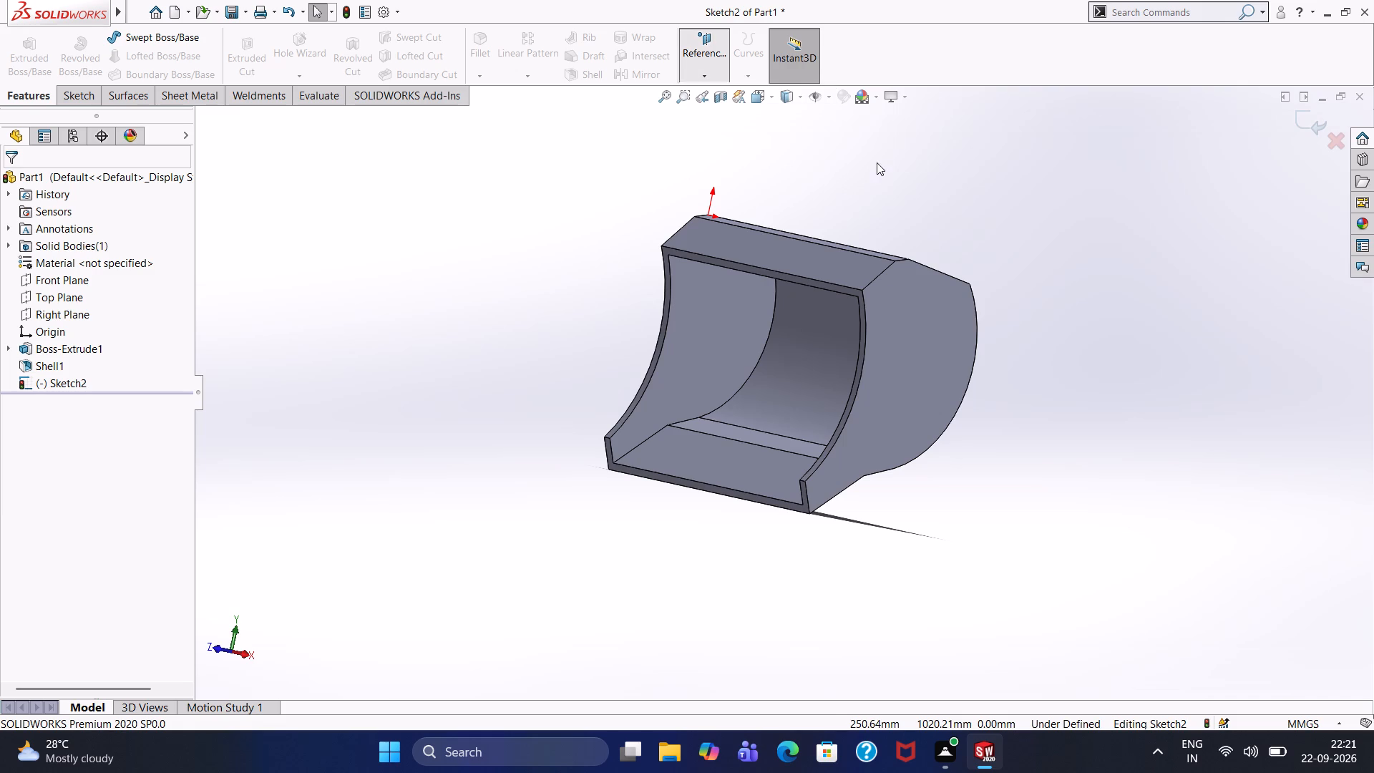
pyautogui.click(1300, 119)
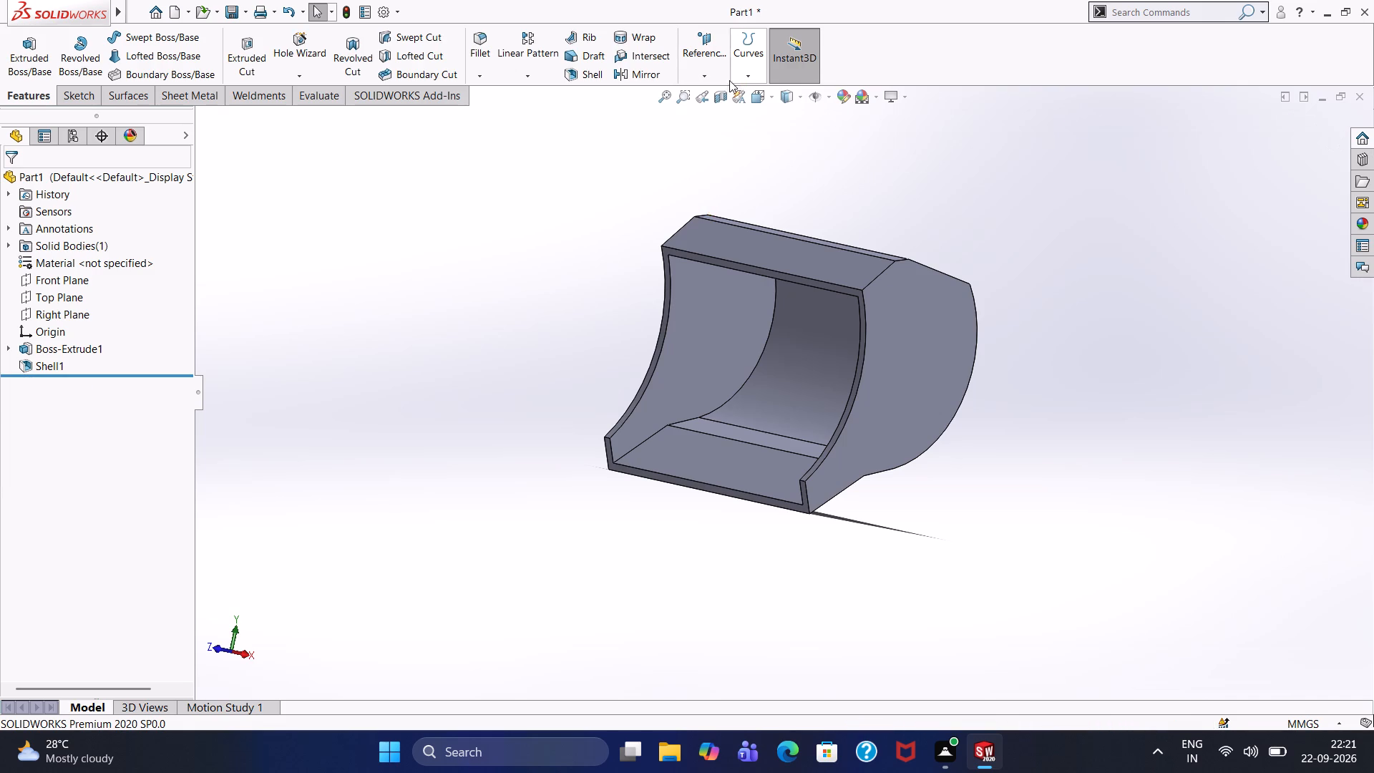
# Create a reference plane offset 950 mm from the Right Plane, running through the bucket parallel to its end faces.
pyautogui.click(708, 76)
pyautogui.click(727, 98)
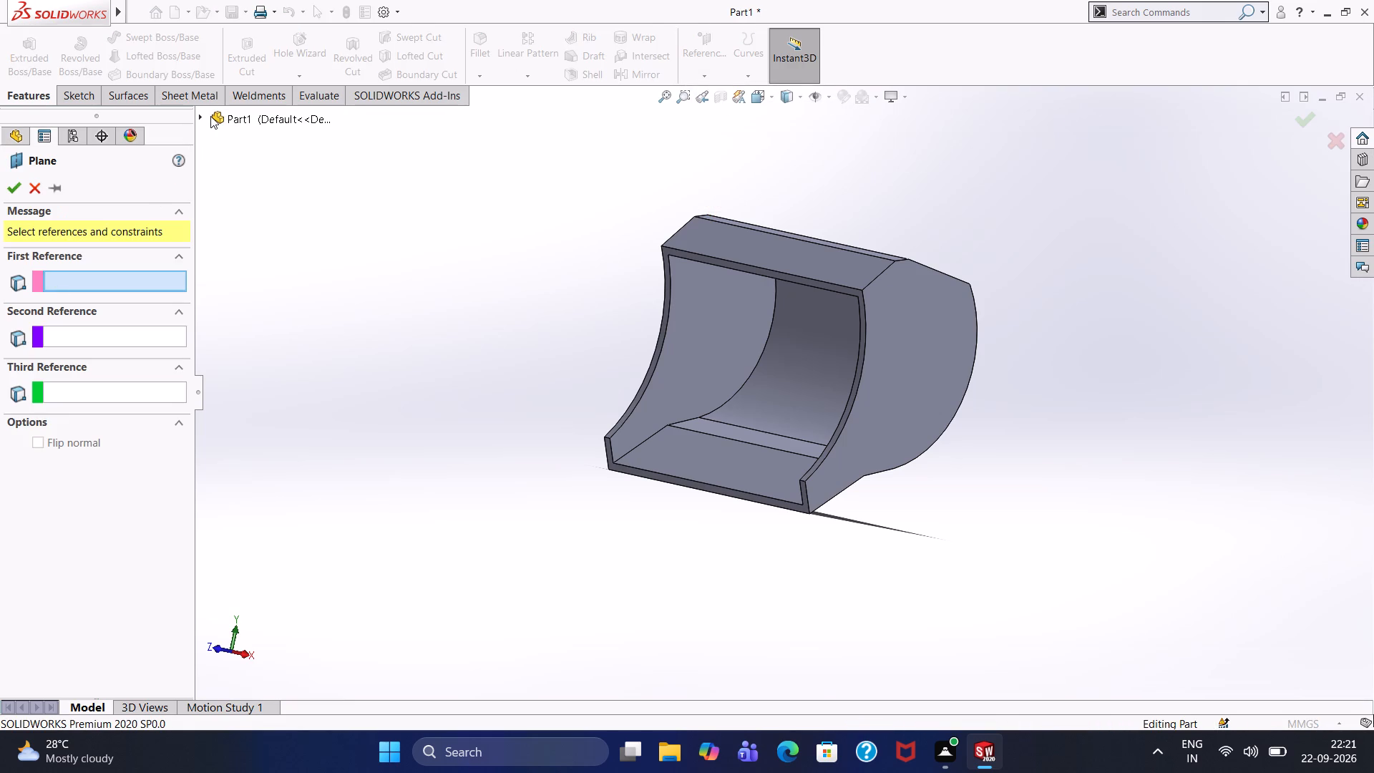
pyautogui.click(200, 117)
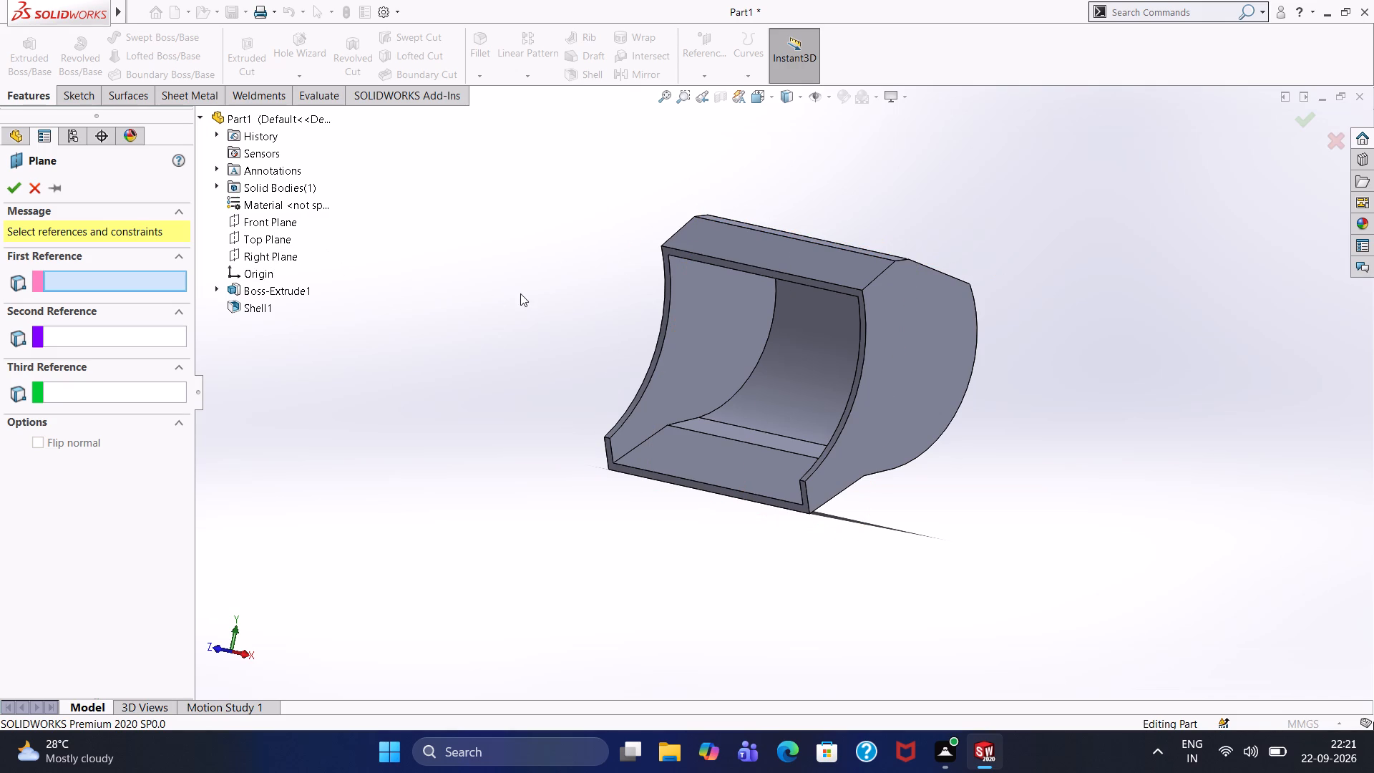
pyautogui.moveTo(520, 293); pyautogui.dragTo(453, 303, button='middle')
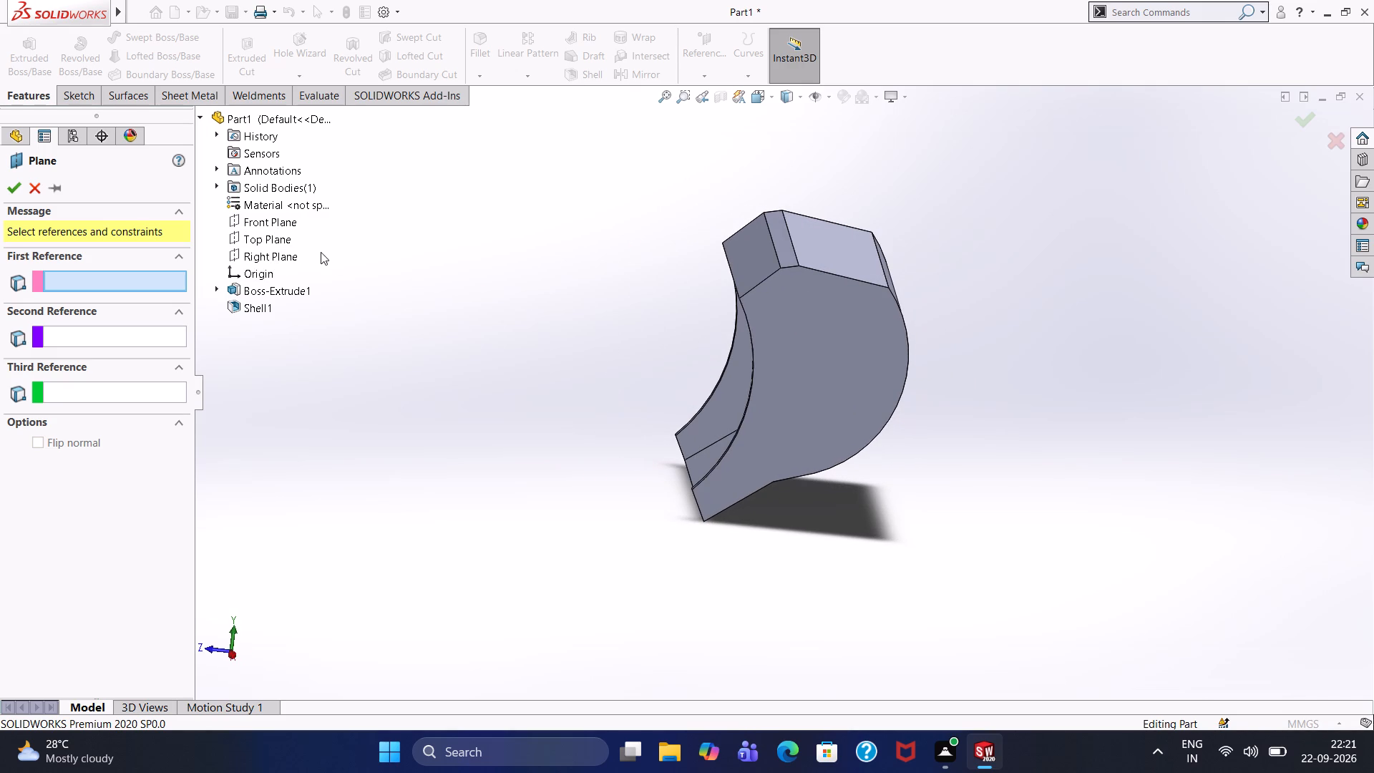
pyautogui.click(281, 256)
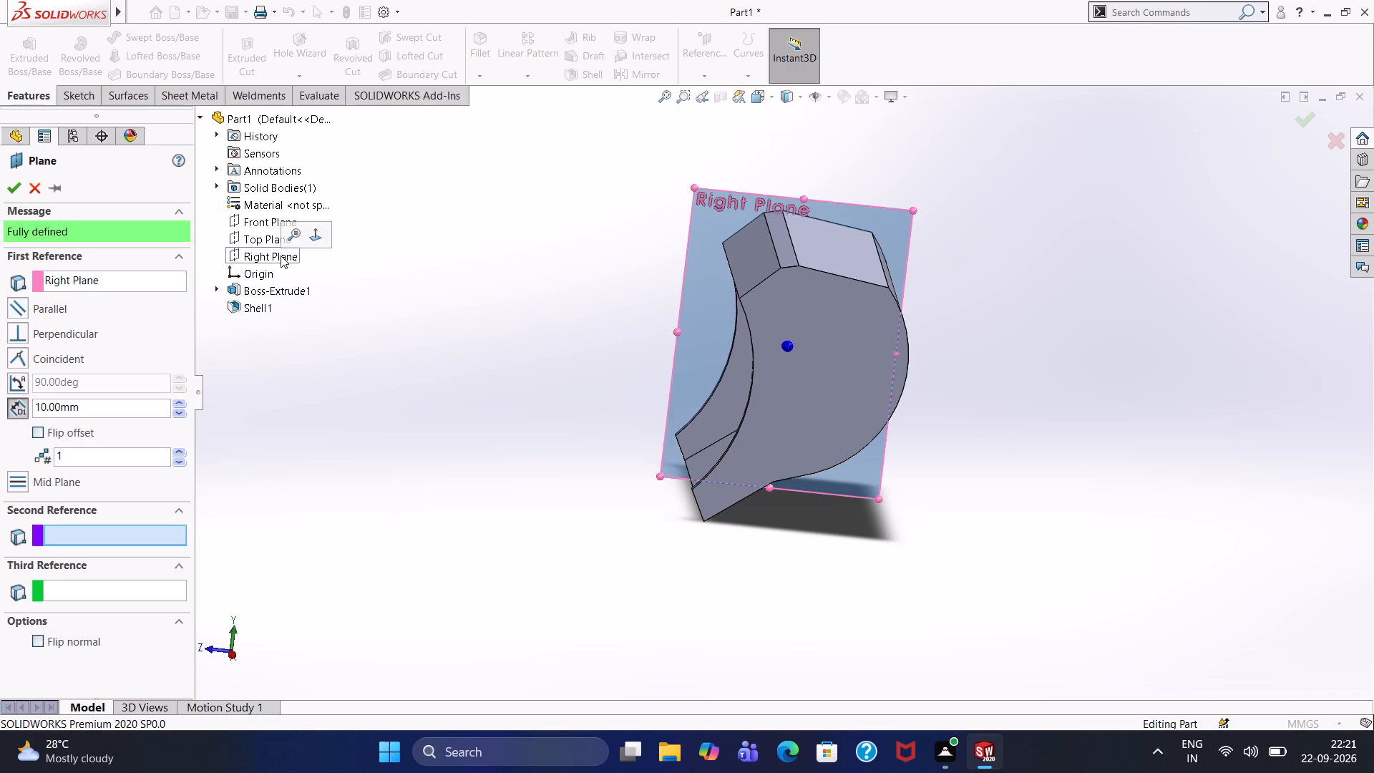
pyautogui.moveTo(512, 338); pyautogui.dragTo(565, 392, button='middle')
pyautogui.moveTo(565, 392); pyautogui.dragTo(572, 400, button='middle')
pyautogui.scroll(-1, 572, 400)
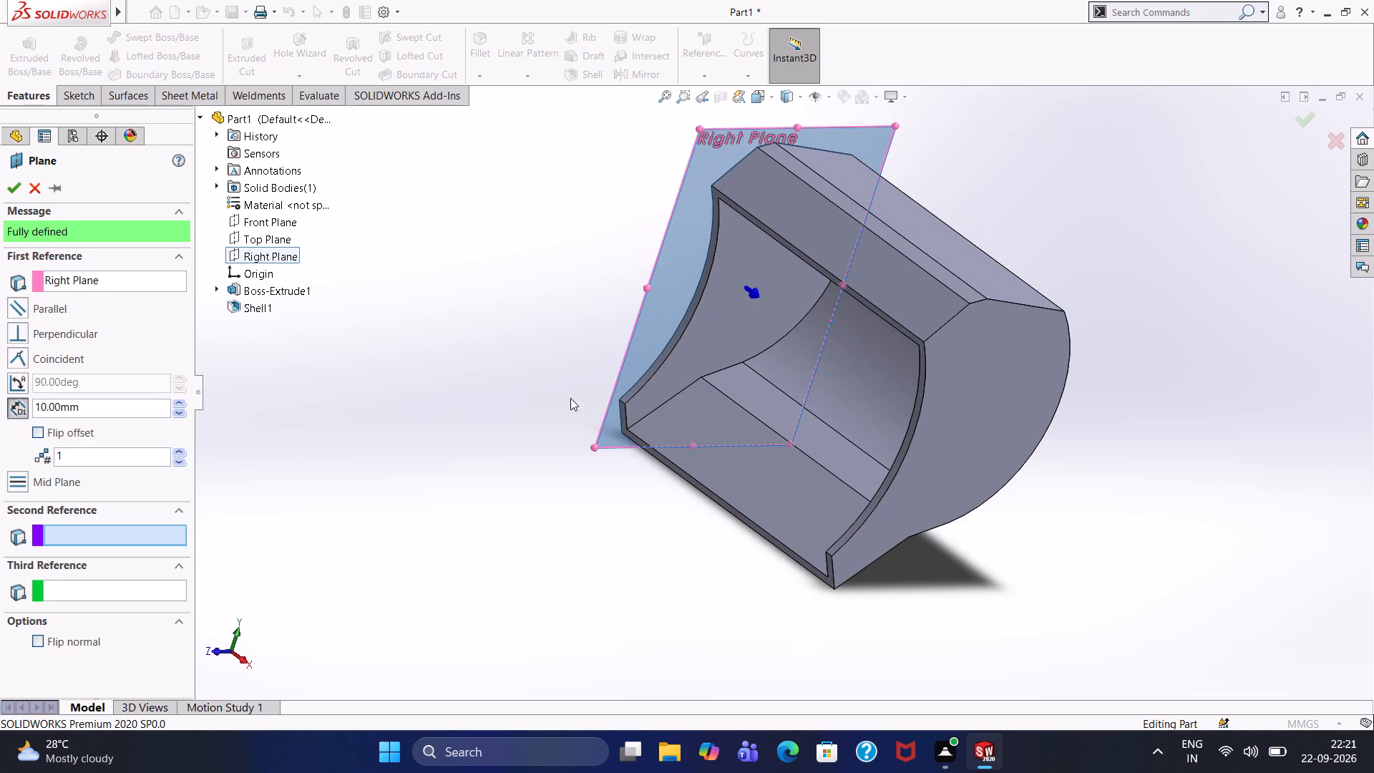
pyautogui.click(179, 401)
pyautogui.tripleClick(179, 401)
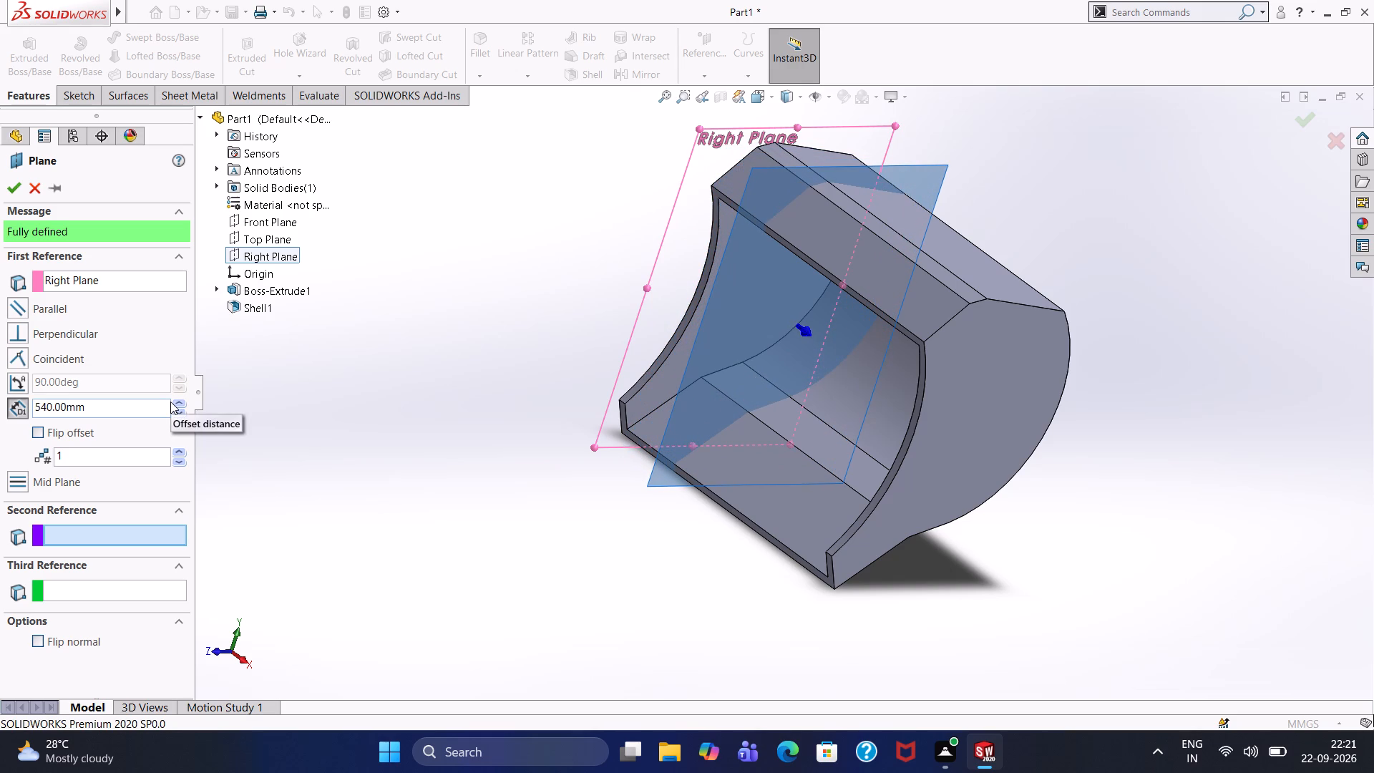
pyautogui.click(170, 402)
pyautogui.tripleClick(170, 402)
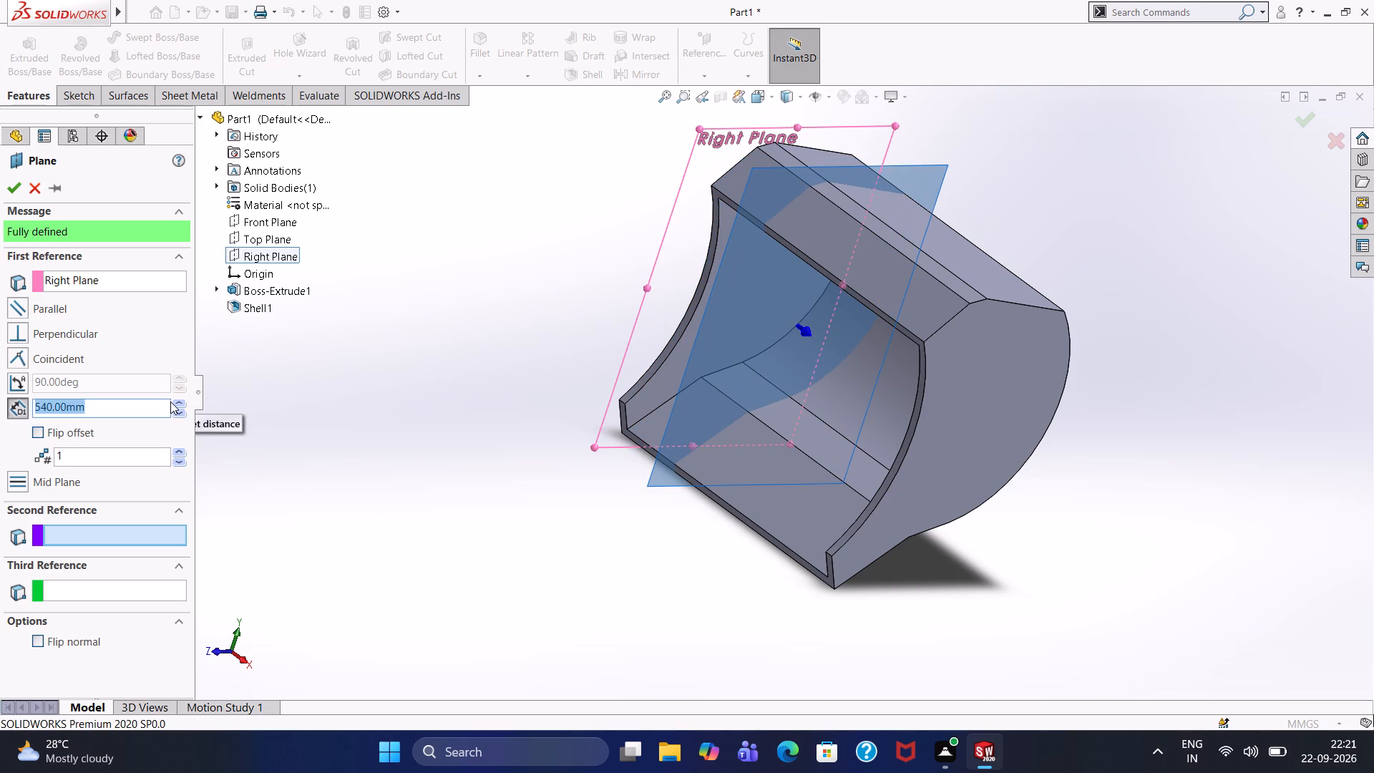
pyautogui.click(180, 406)
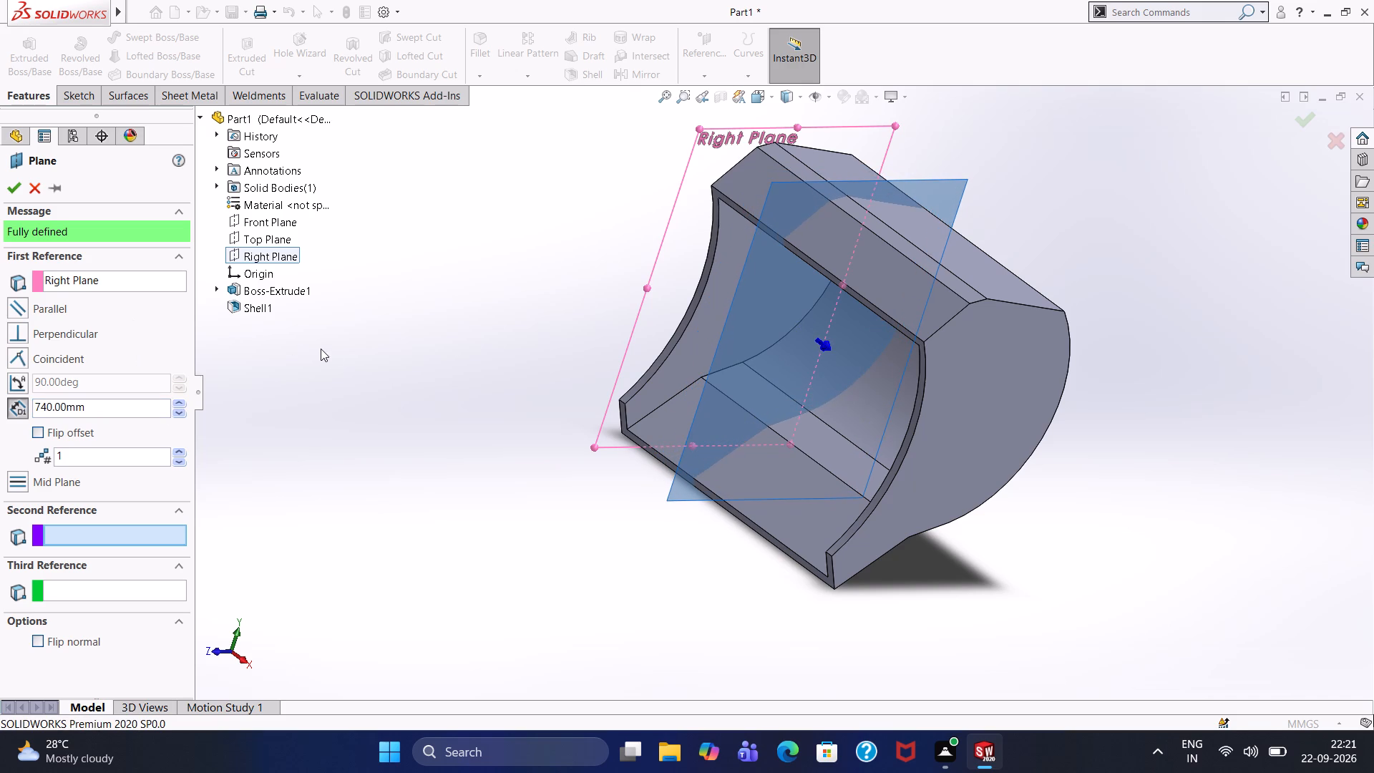
pyautogui.moveTo(331, 353); pyautogui.dragTo(386, 414, button='middle')
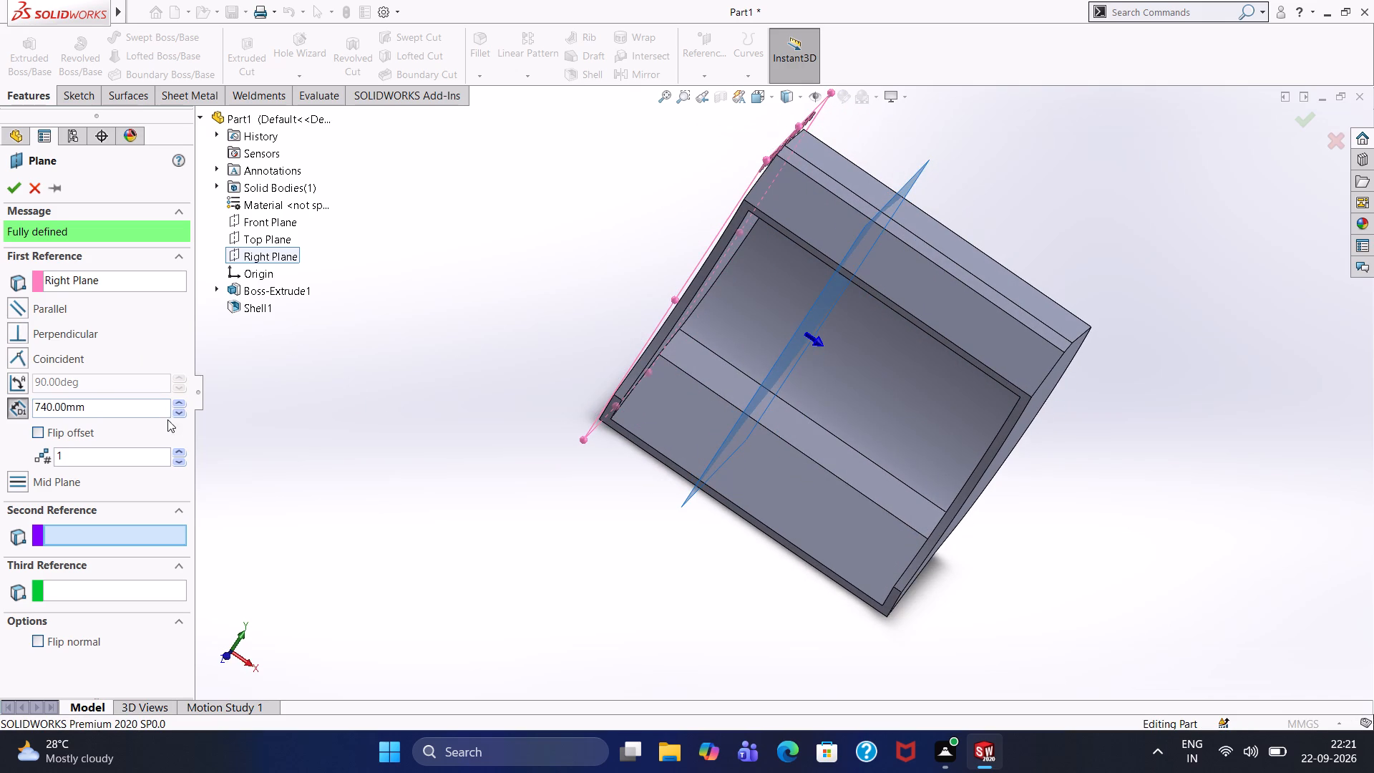
pyautogui.click(173, 401)
pyautogui.doubleClick(174, 401)
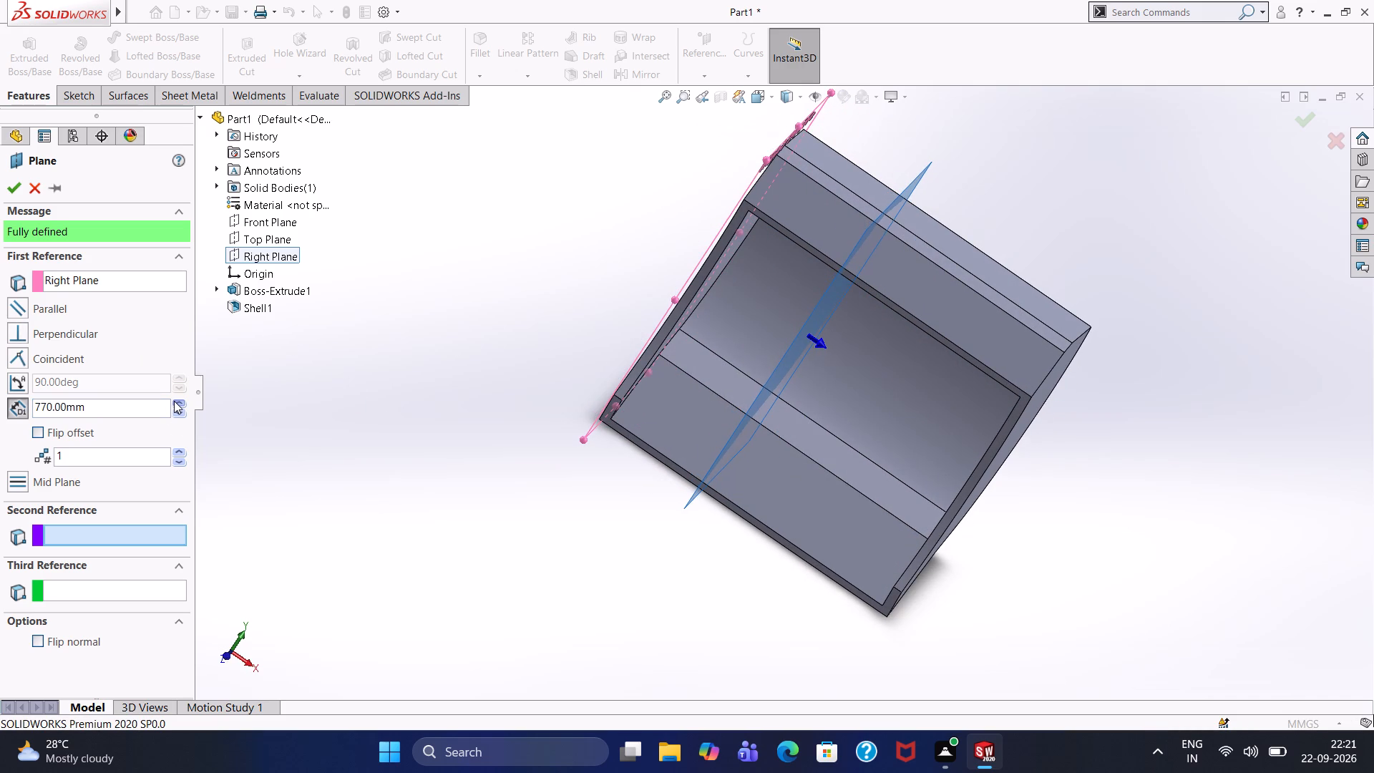
pyautogui.tripleClick(174, 401)
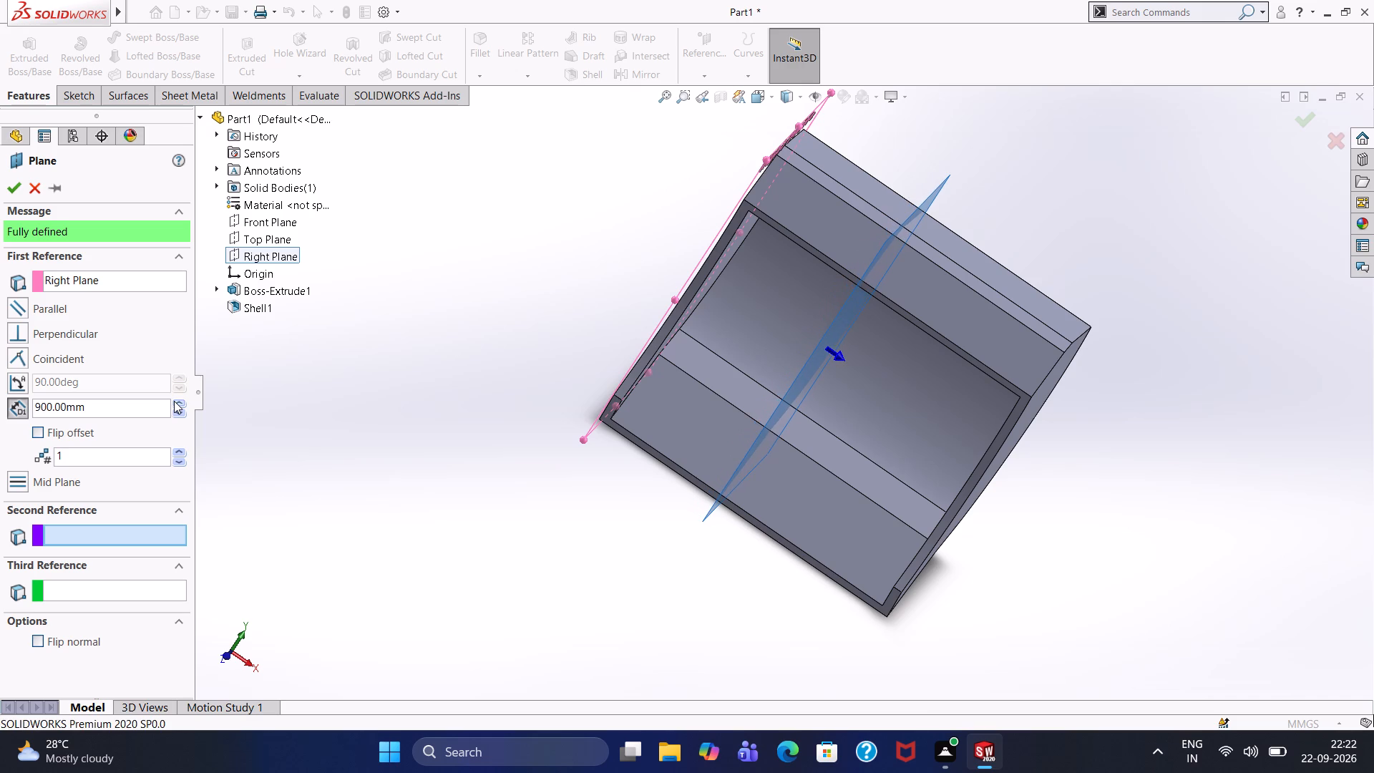
pyautogui.doubleClick(174, 401)
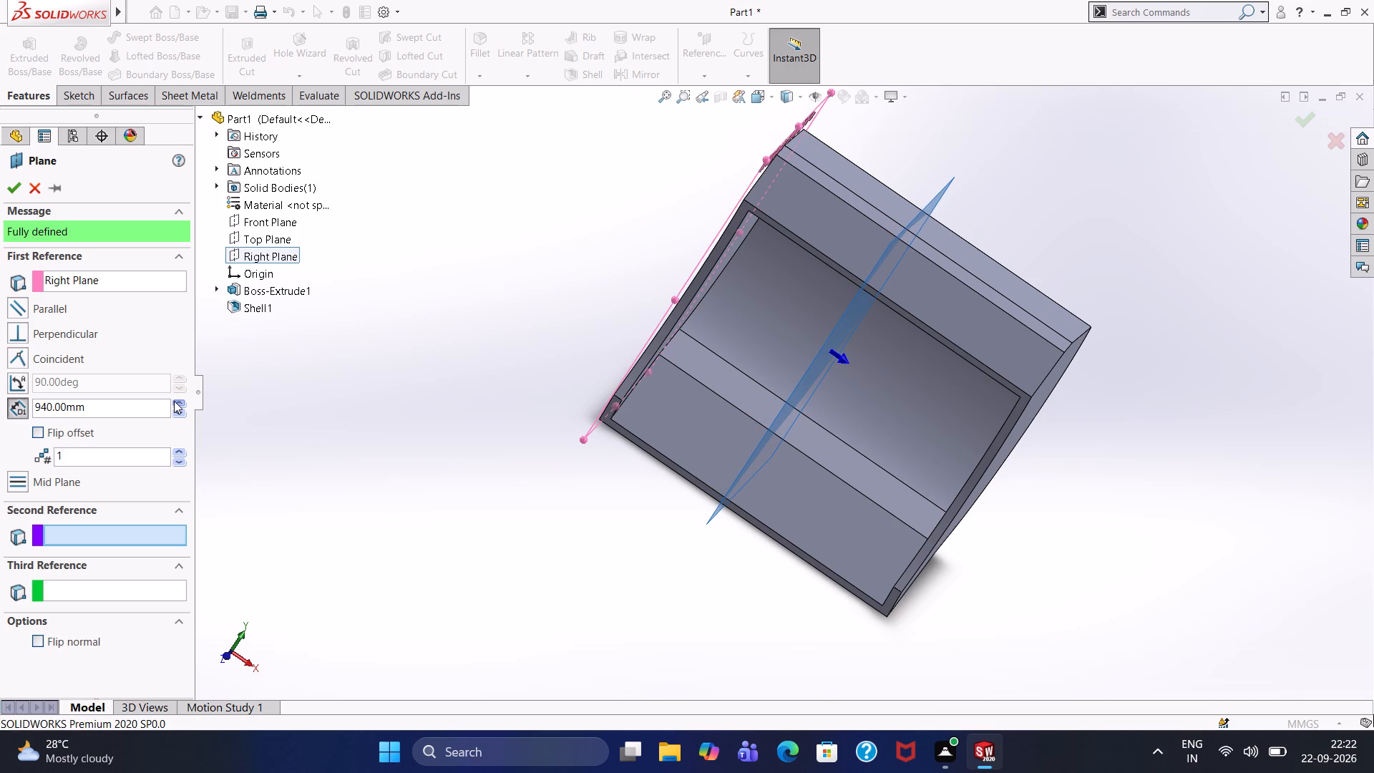
pyautogui.click(174, 401)
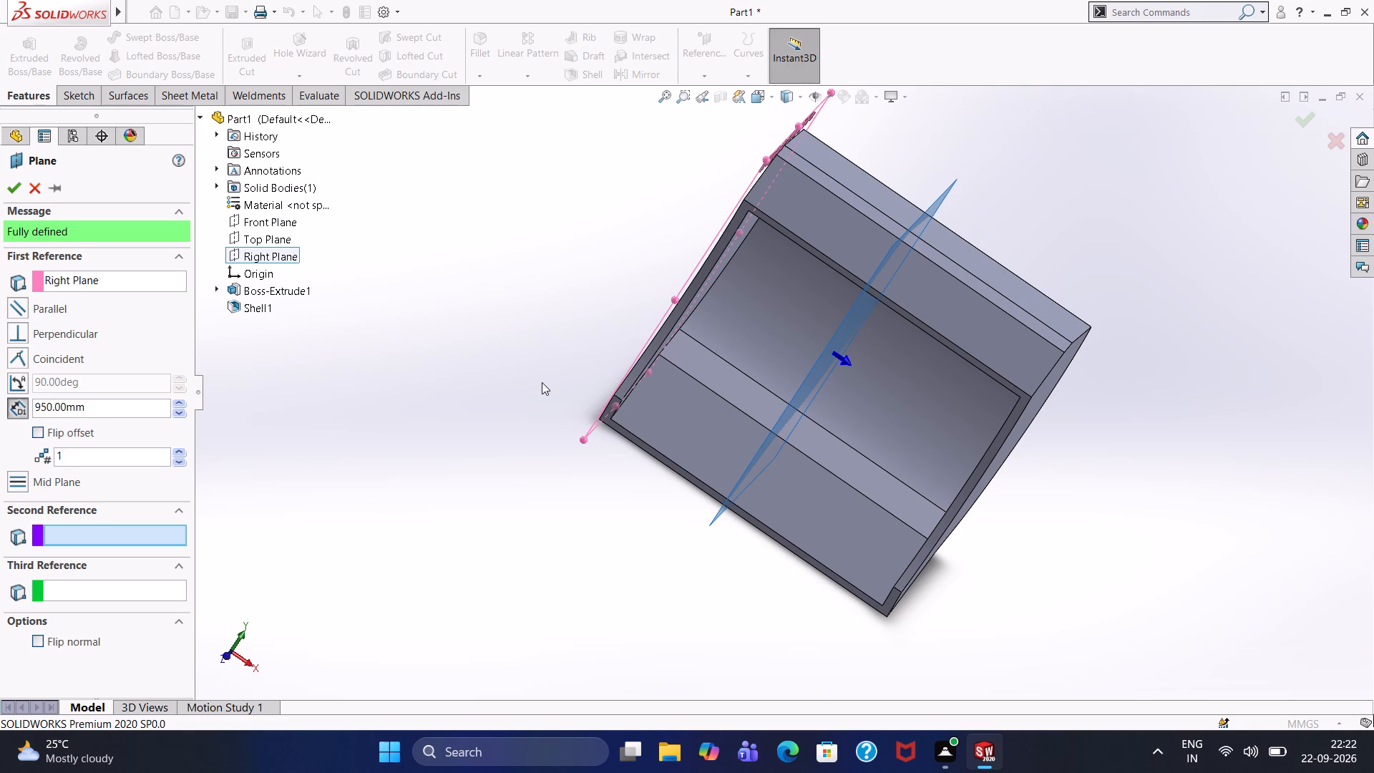
pyautogui.scroll(1, 542, 382)
pyautogui.scroll(-1, 542, 382)
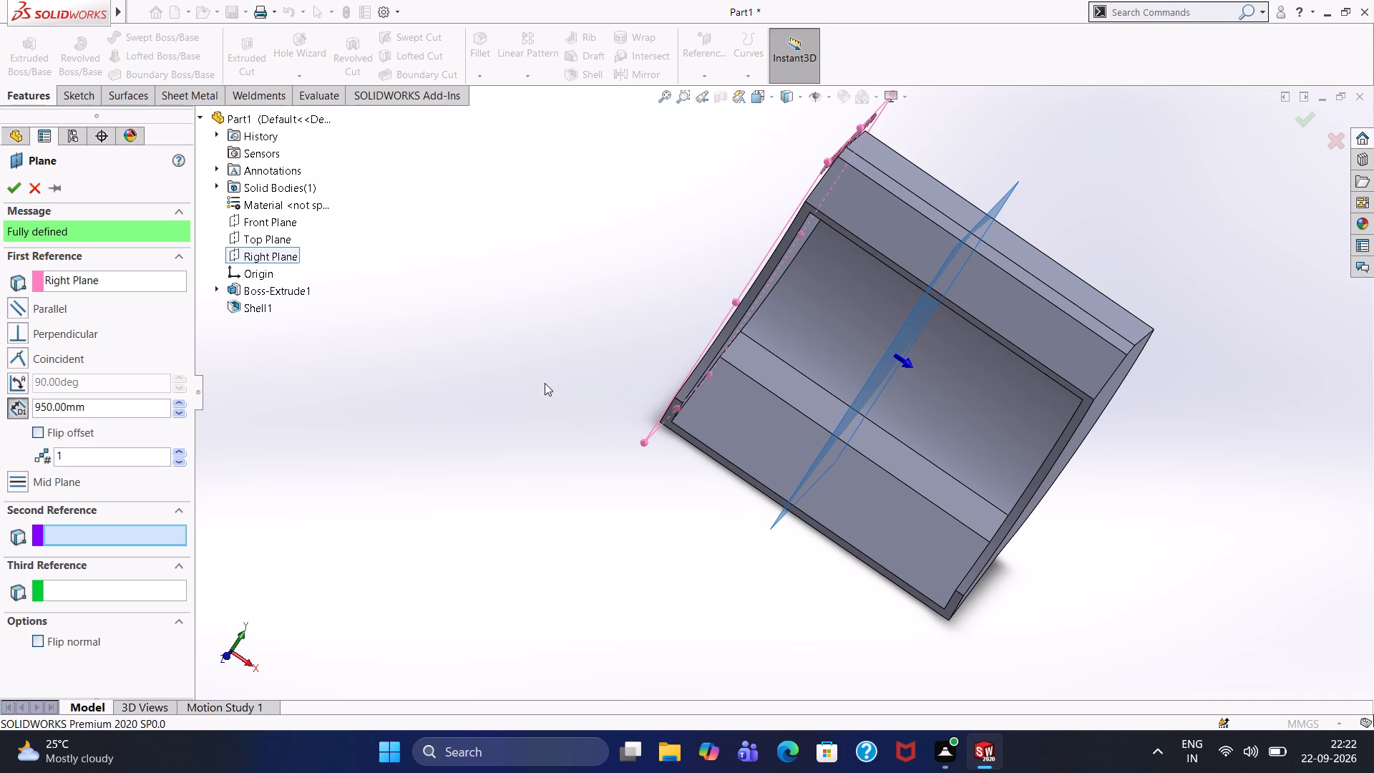
pyautogui.click(19, 190)
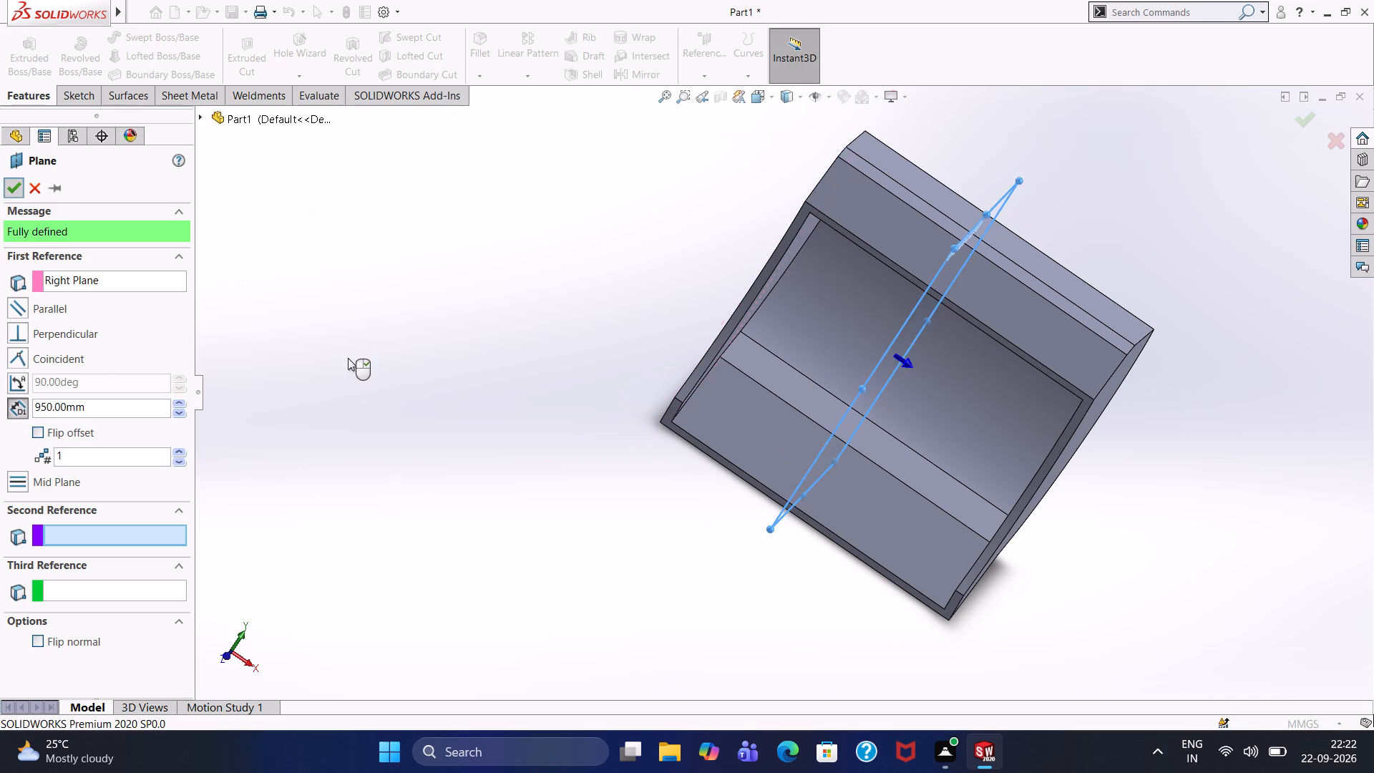
# Start a sketch on the reference plane offset 950 mm from the Right Plane and view it face-on.
pyautogui.moveTo(528, 434); pyautogui.dragTo(425, 402, button='middle')
pyautogui.middleClick(424, 400)
pyautogui.moveTo(429, 454); pyautogui.dragTo(415, 400, button='middle')
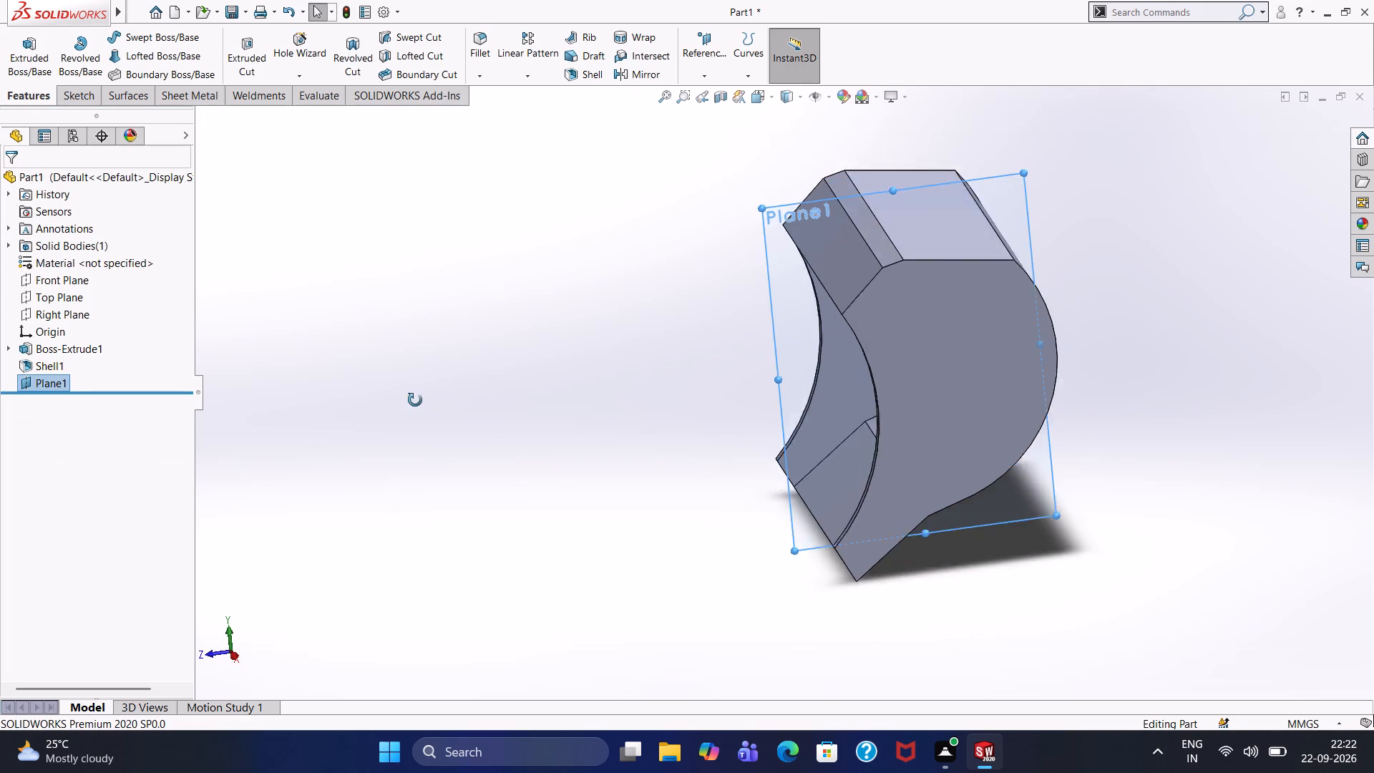
pyautogui.moveTo(415, 400); pyautogui.dragTo(409, 356, button='middle')
pyautogui.click(792, 220)
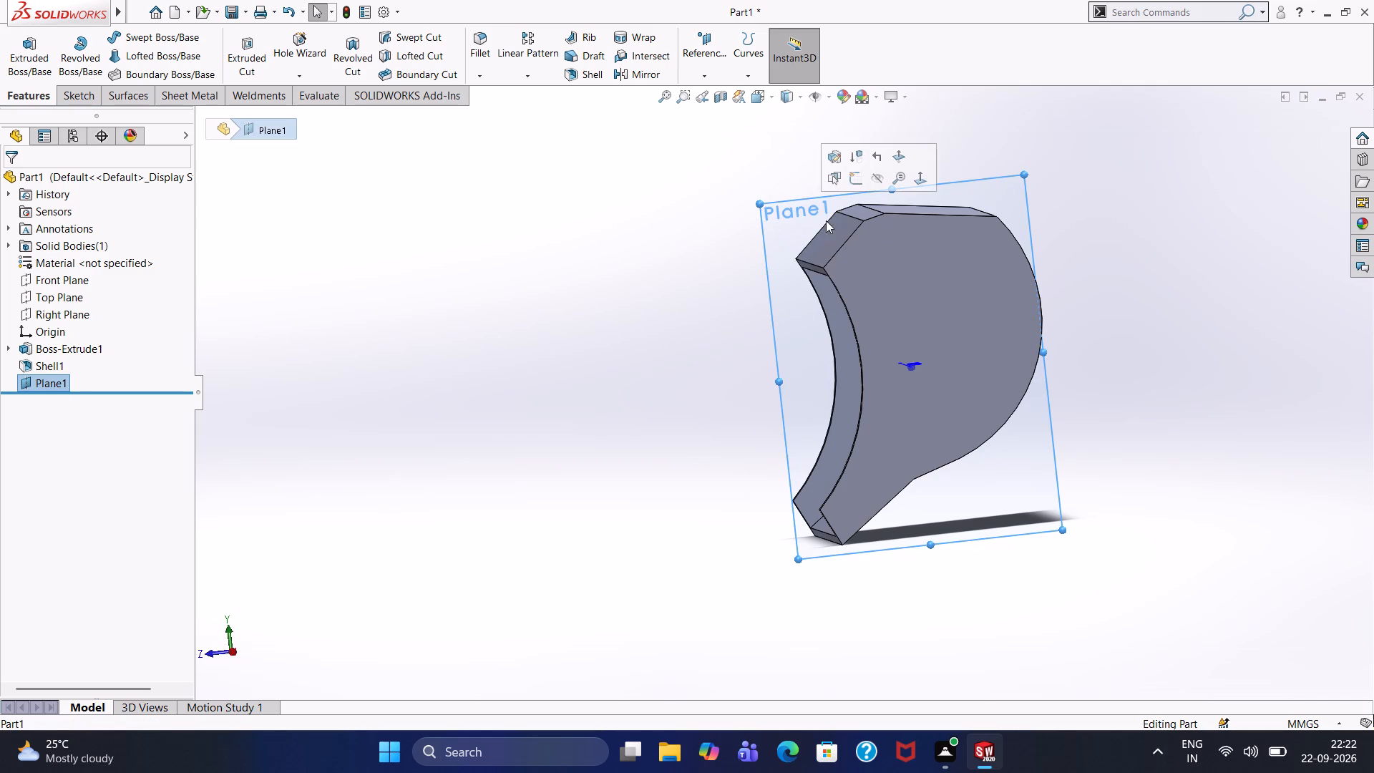
pyautogui.click(857, 182)
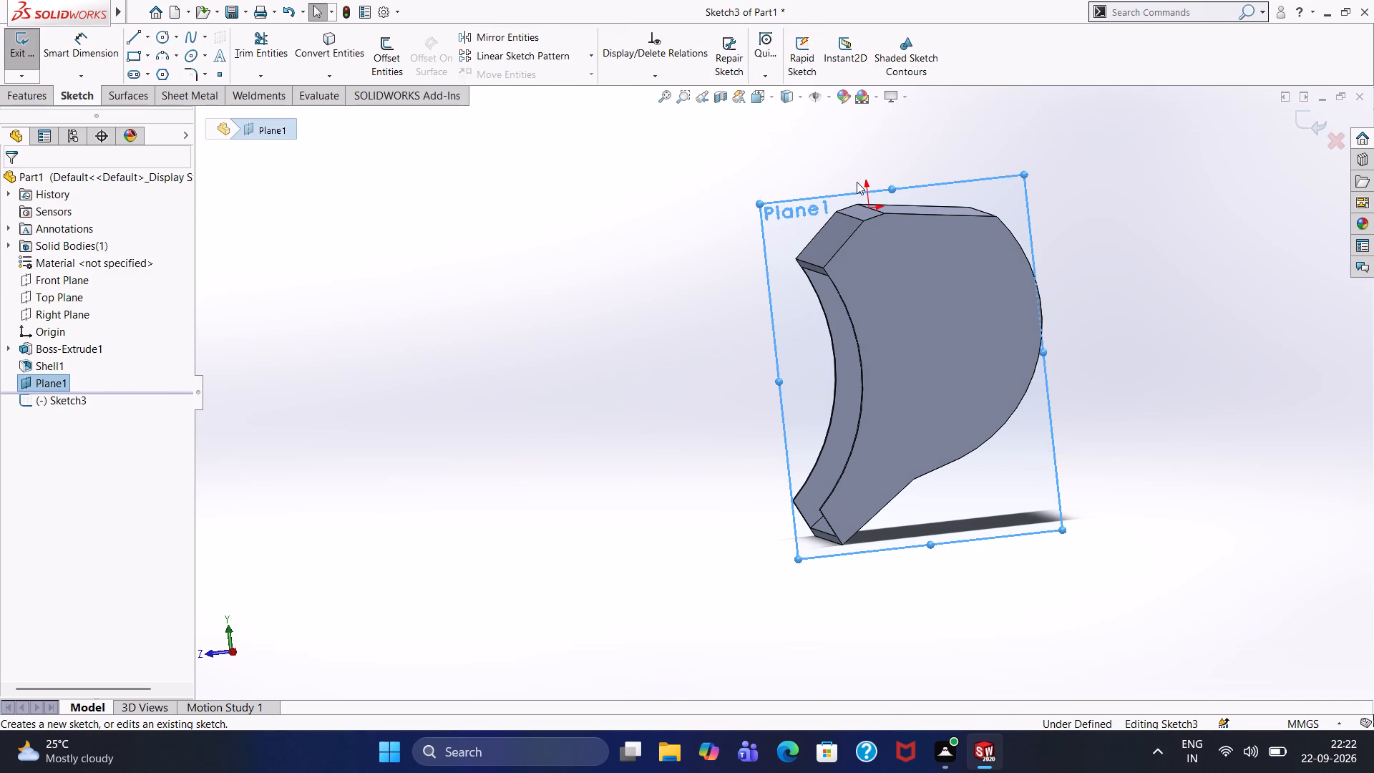
pyautogui.hotkey('ctrl', '8')
pyautogui.click(533, 175)
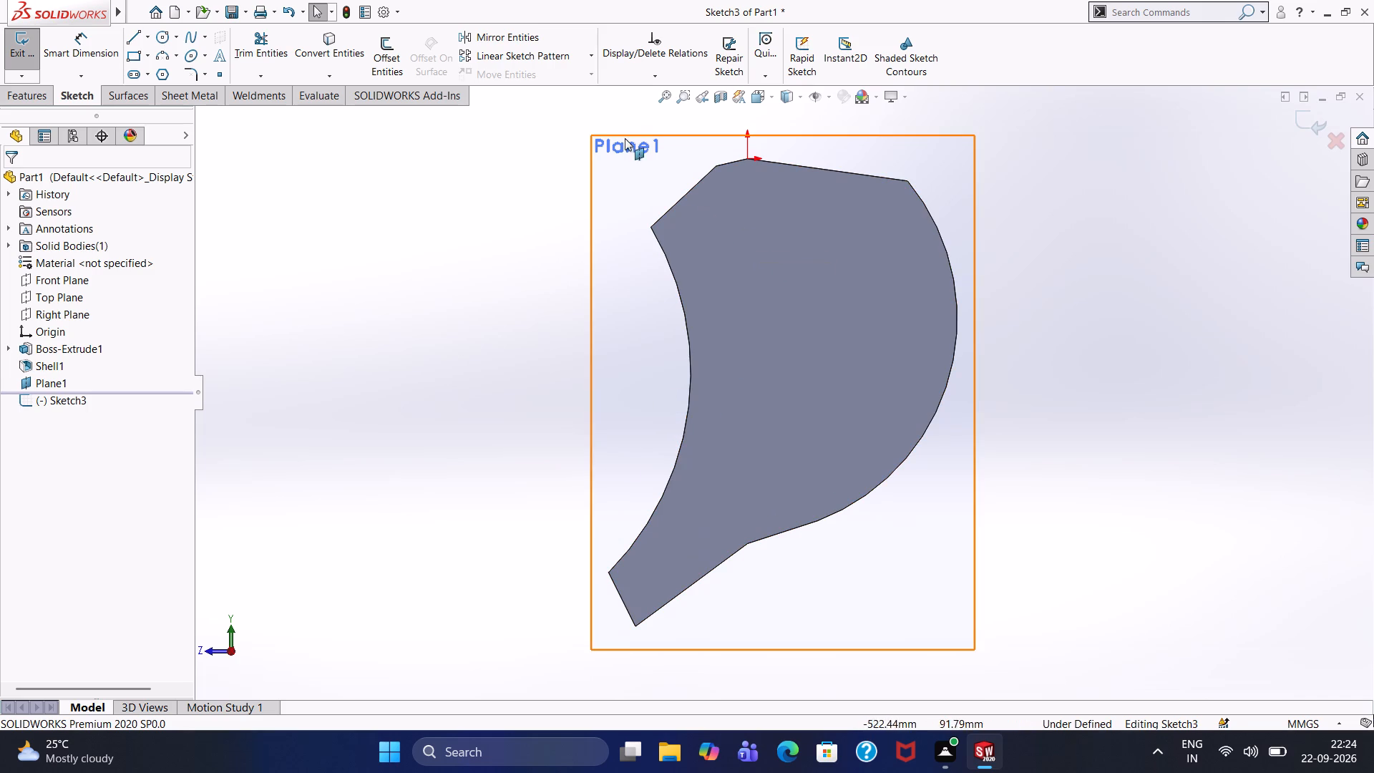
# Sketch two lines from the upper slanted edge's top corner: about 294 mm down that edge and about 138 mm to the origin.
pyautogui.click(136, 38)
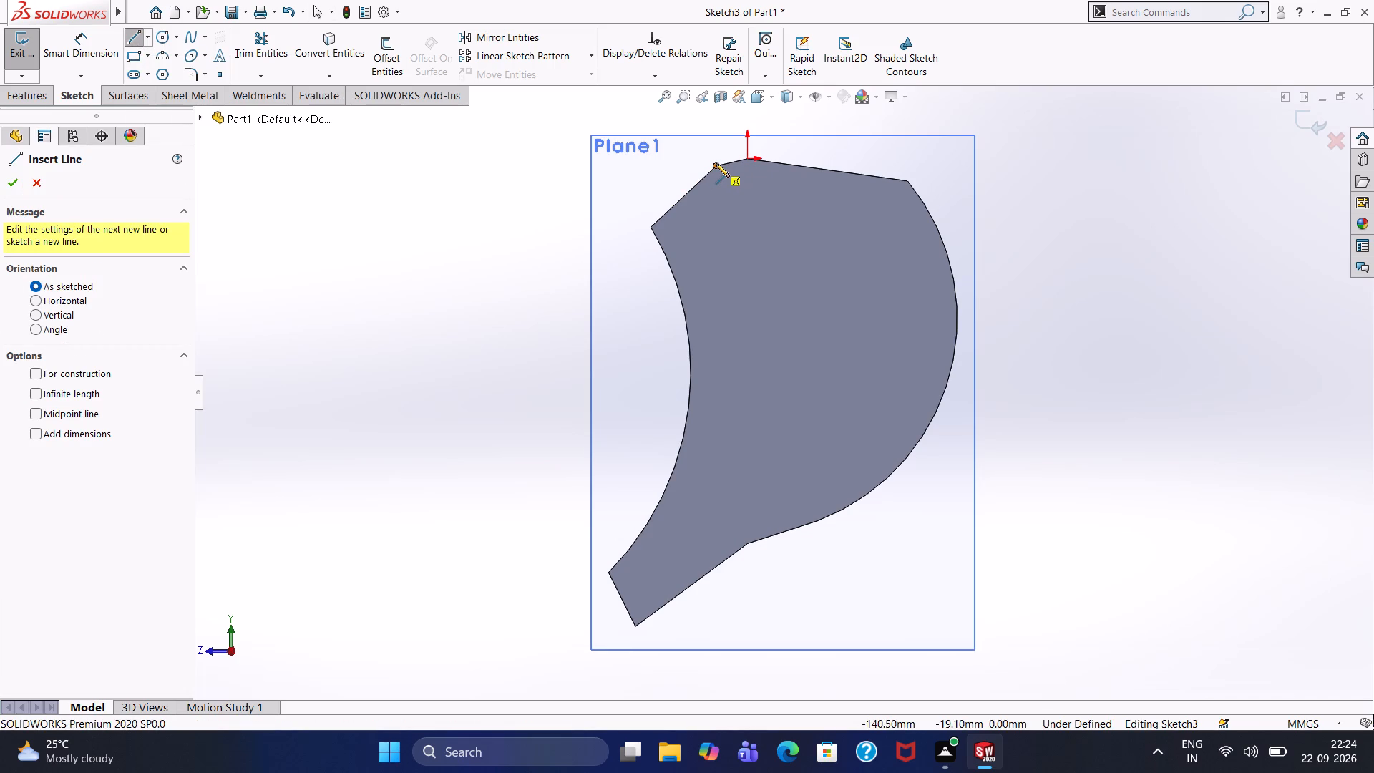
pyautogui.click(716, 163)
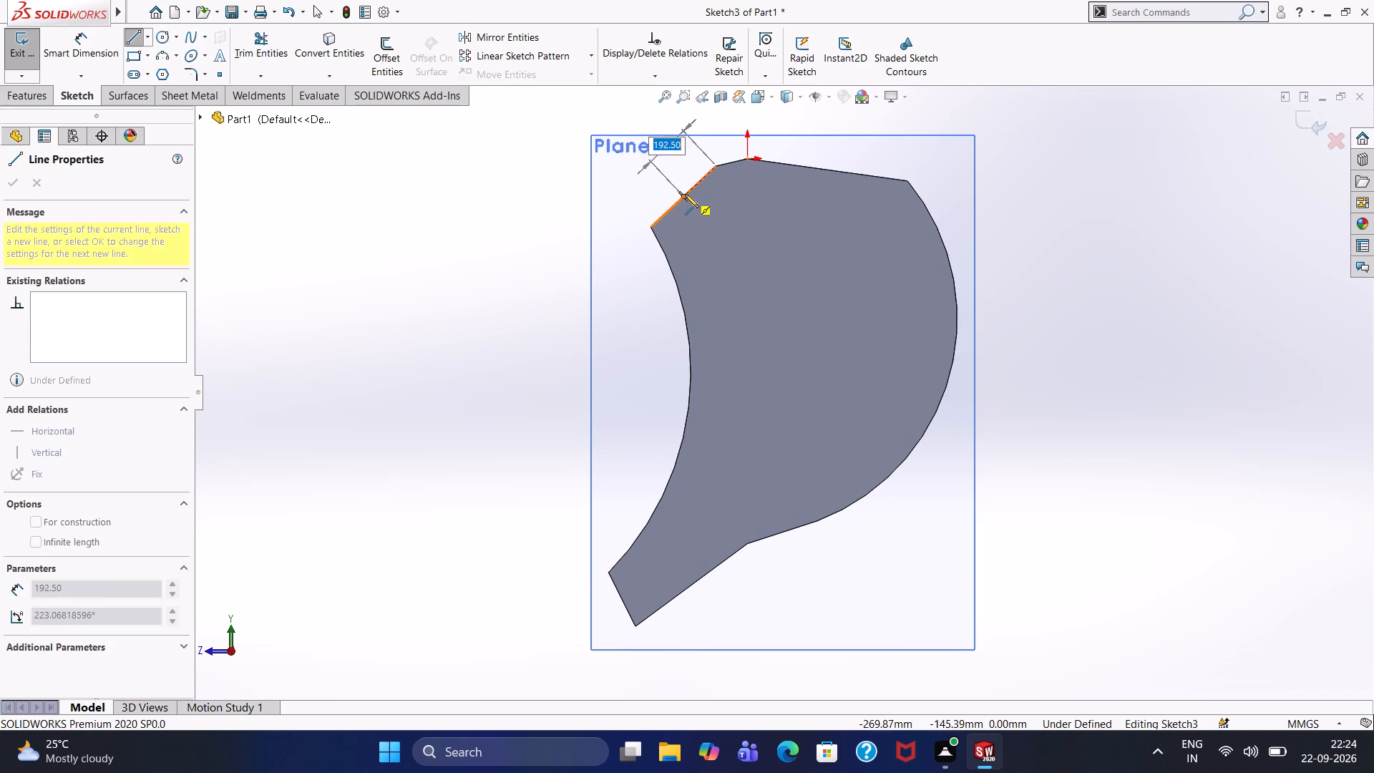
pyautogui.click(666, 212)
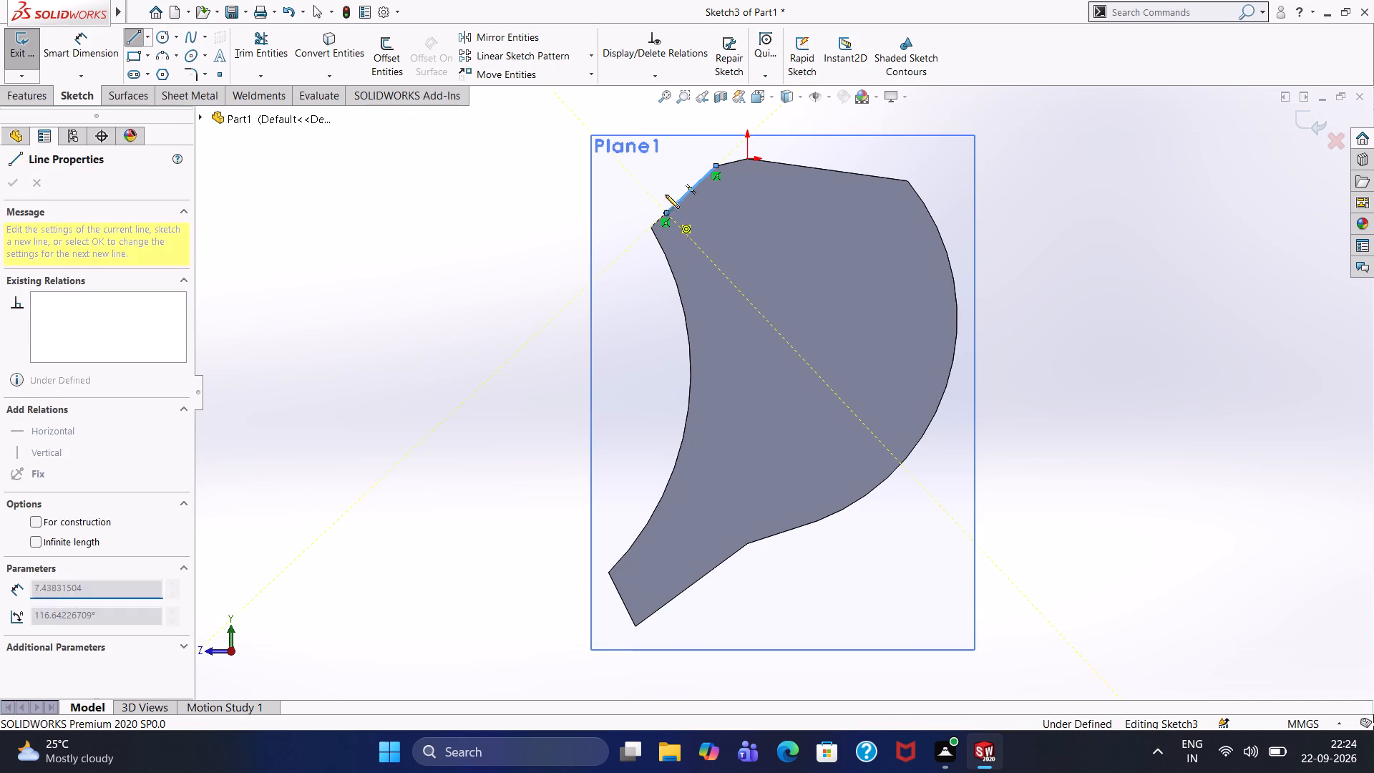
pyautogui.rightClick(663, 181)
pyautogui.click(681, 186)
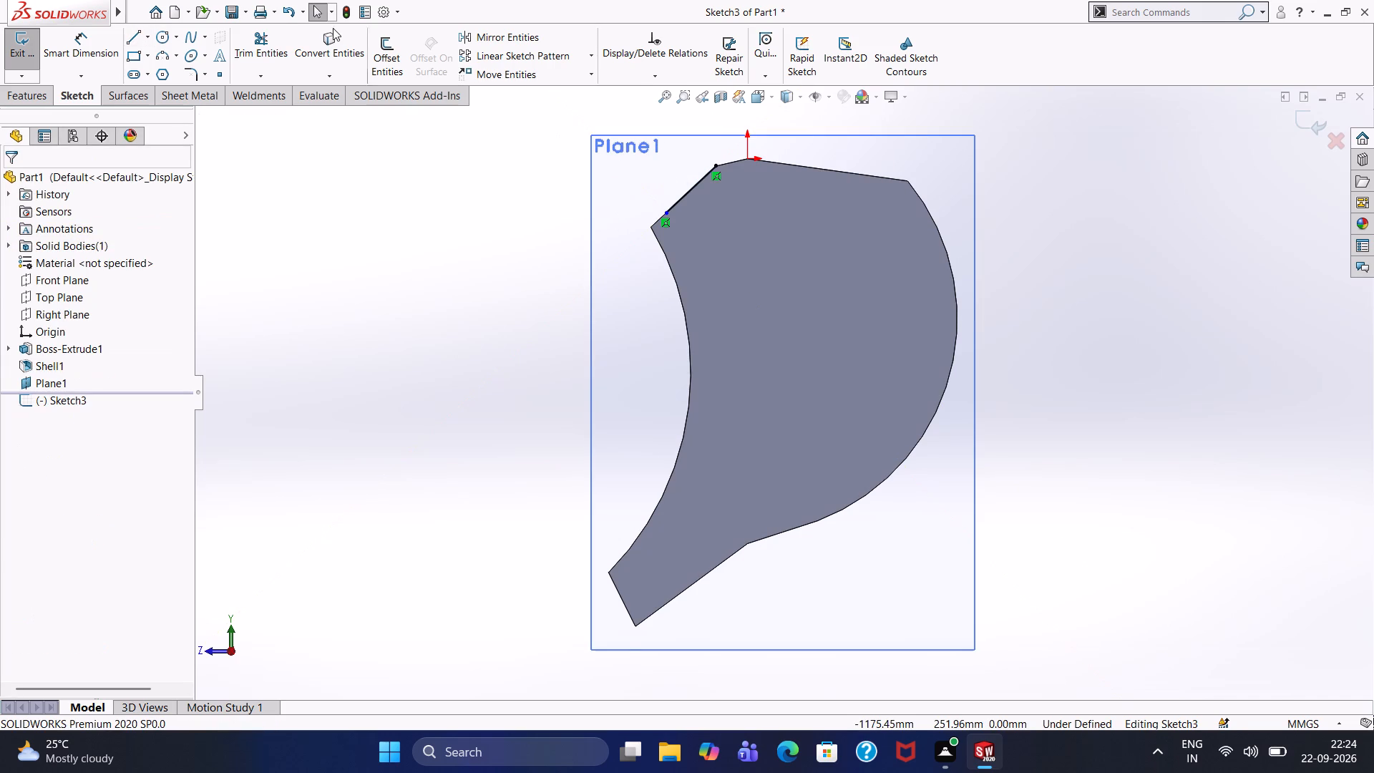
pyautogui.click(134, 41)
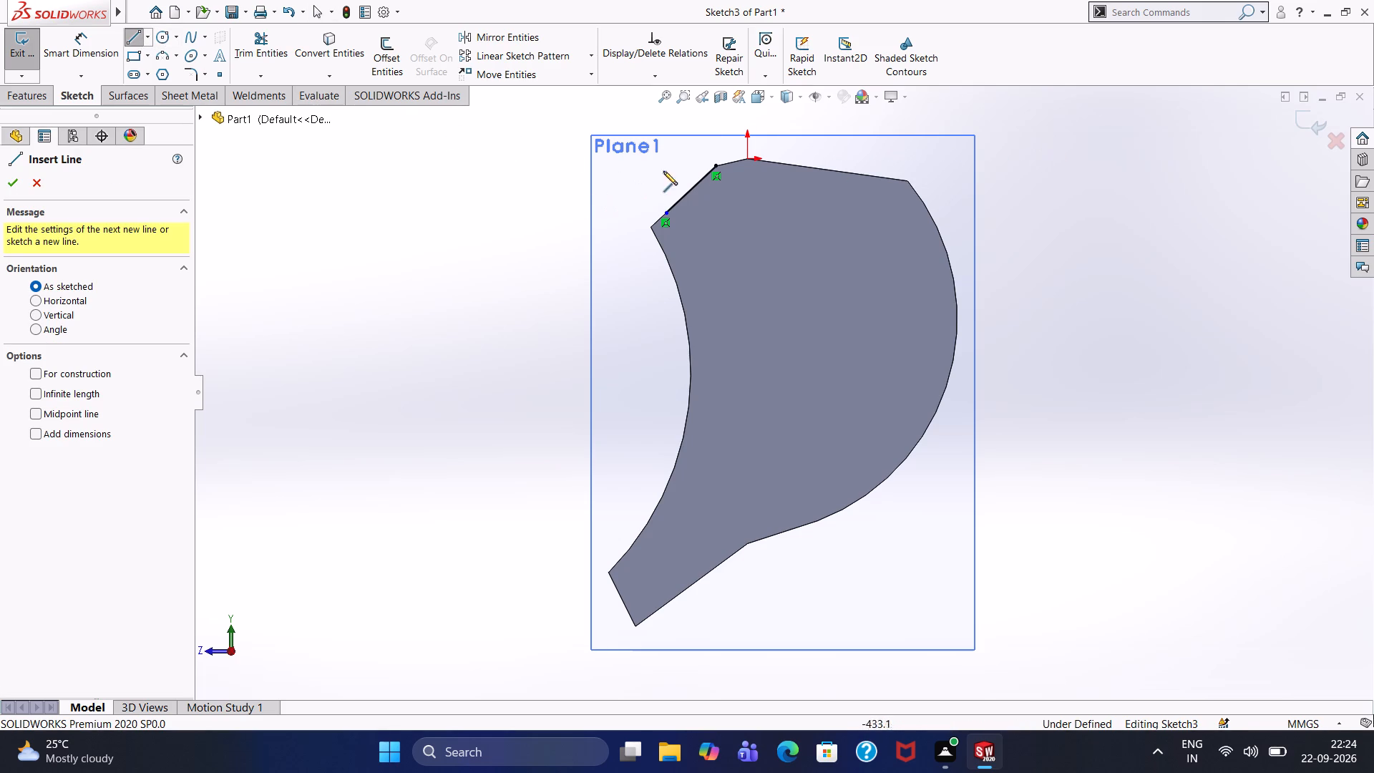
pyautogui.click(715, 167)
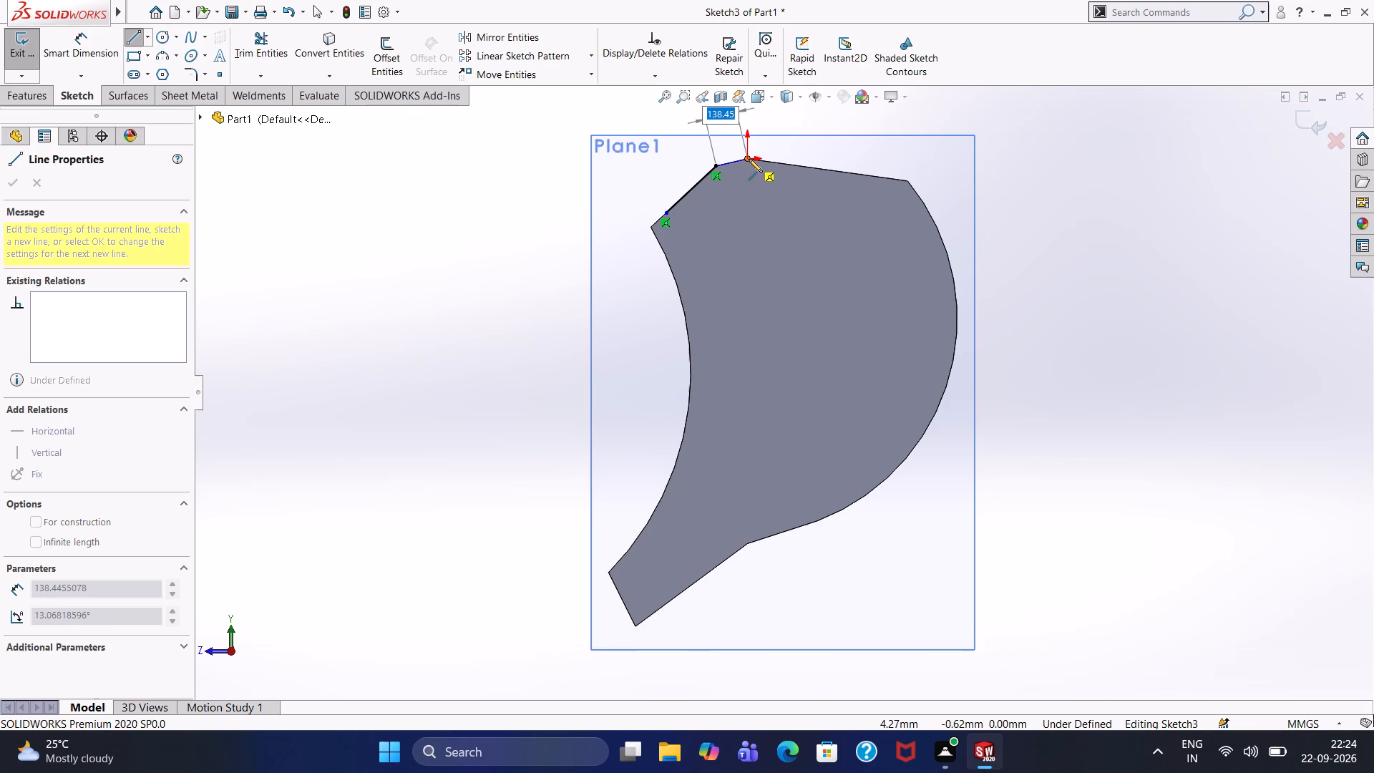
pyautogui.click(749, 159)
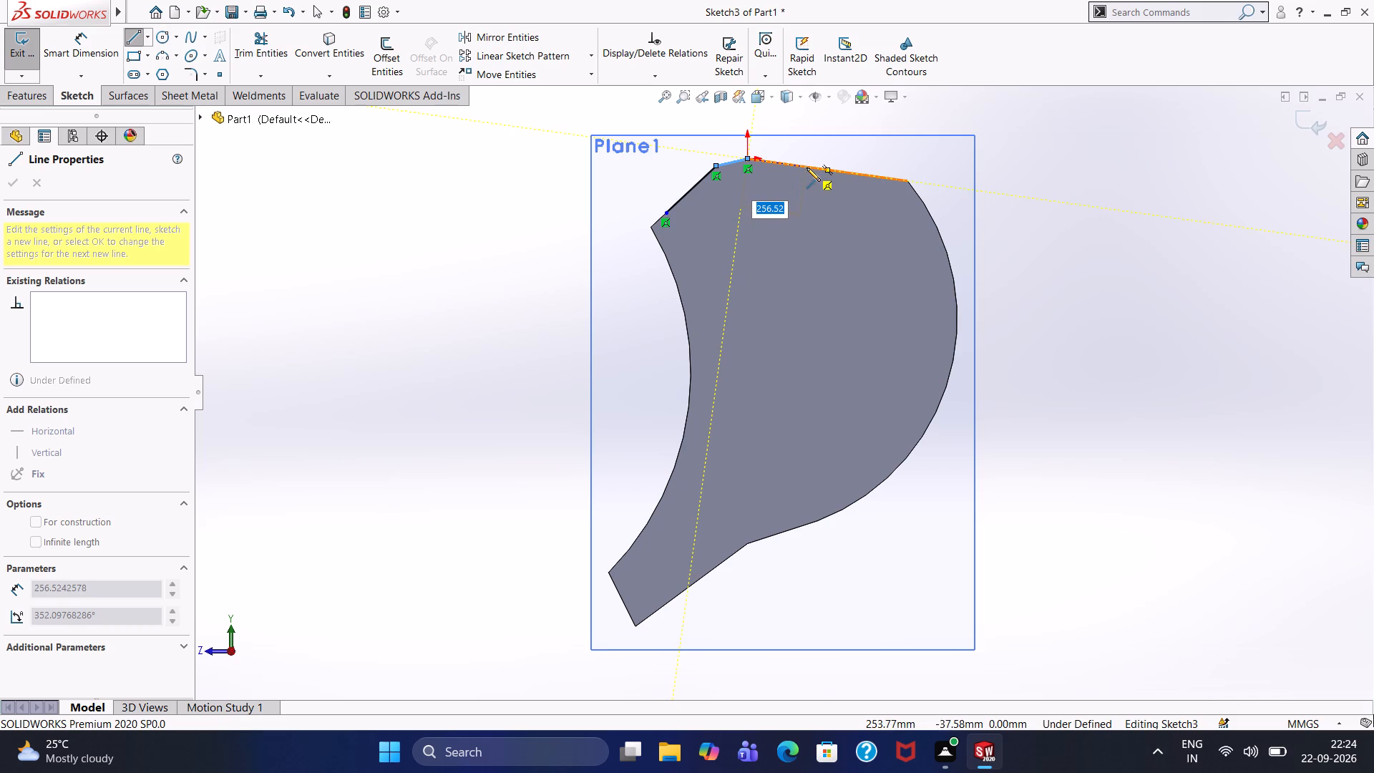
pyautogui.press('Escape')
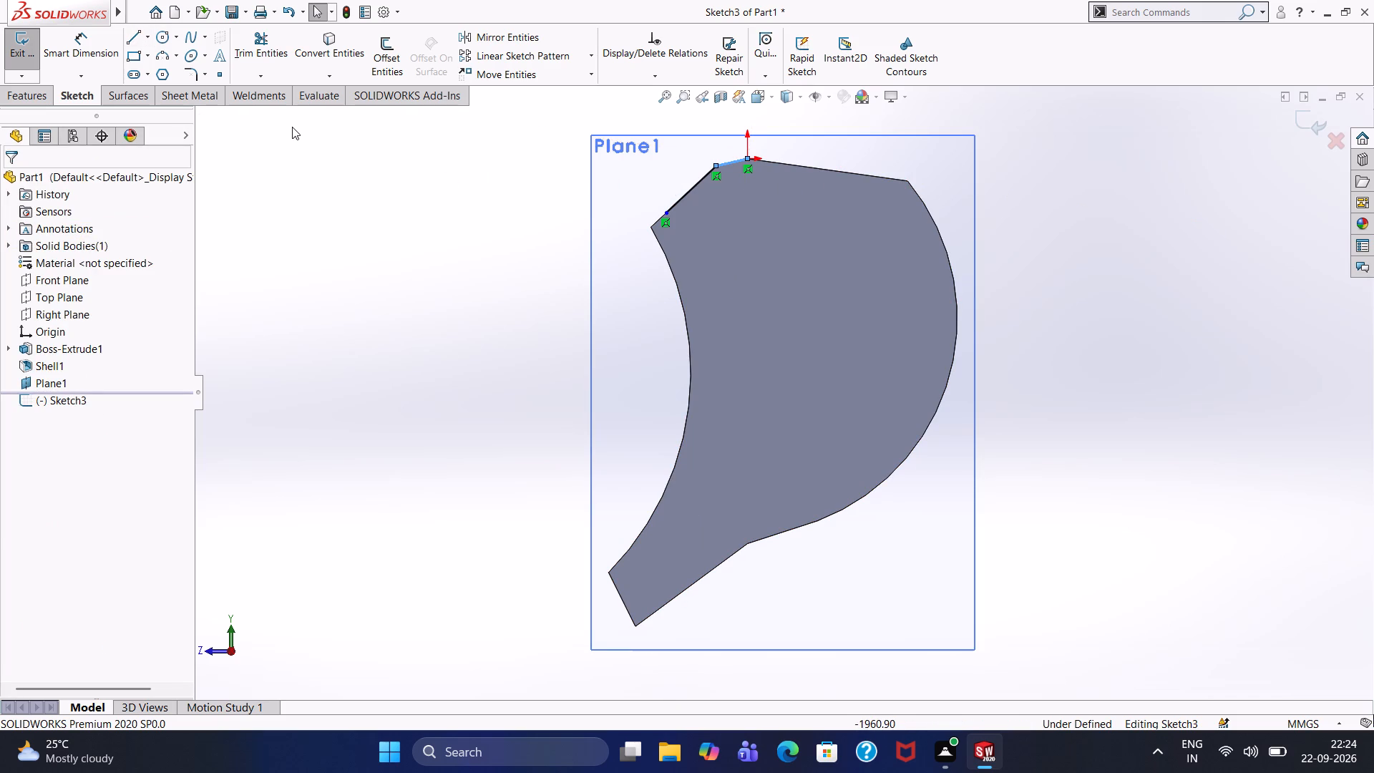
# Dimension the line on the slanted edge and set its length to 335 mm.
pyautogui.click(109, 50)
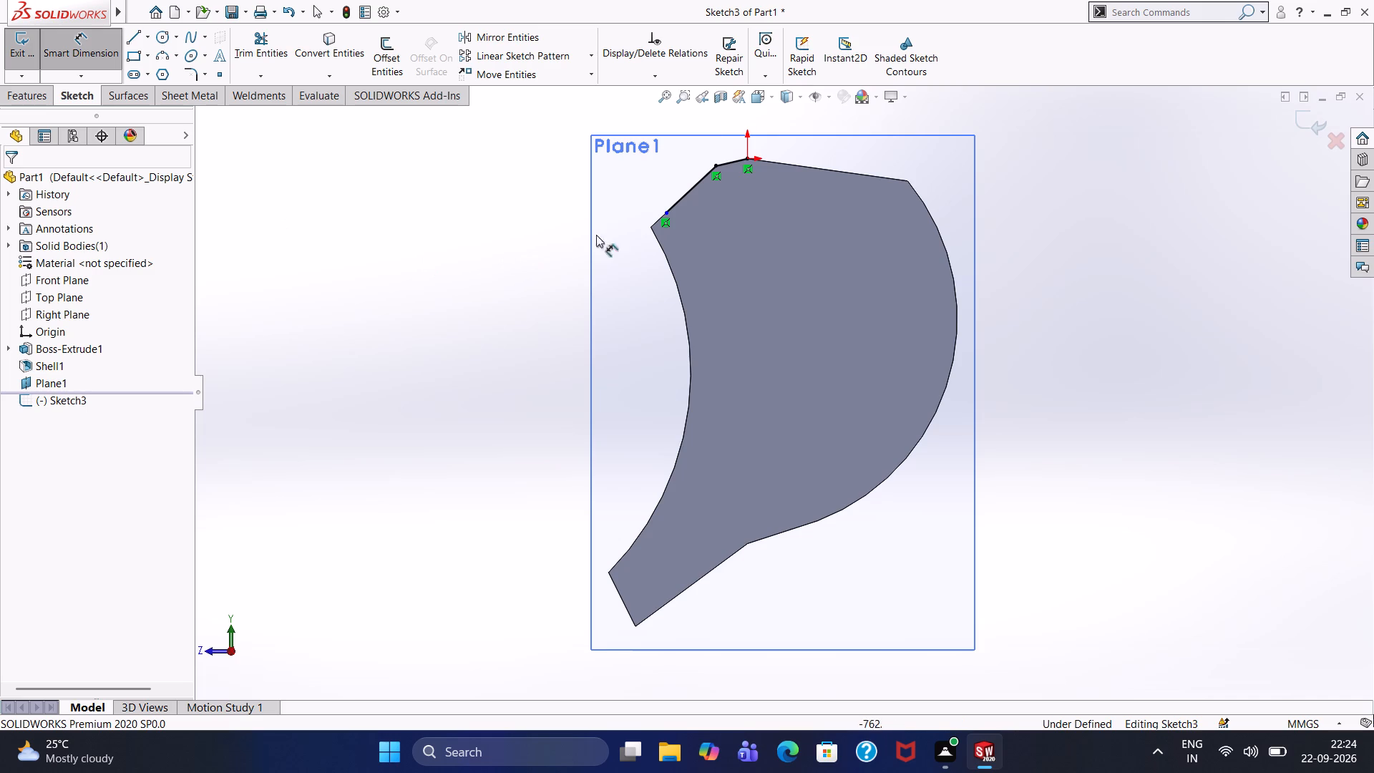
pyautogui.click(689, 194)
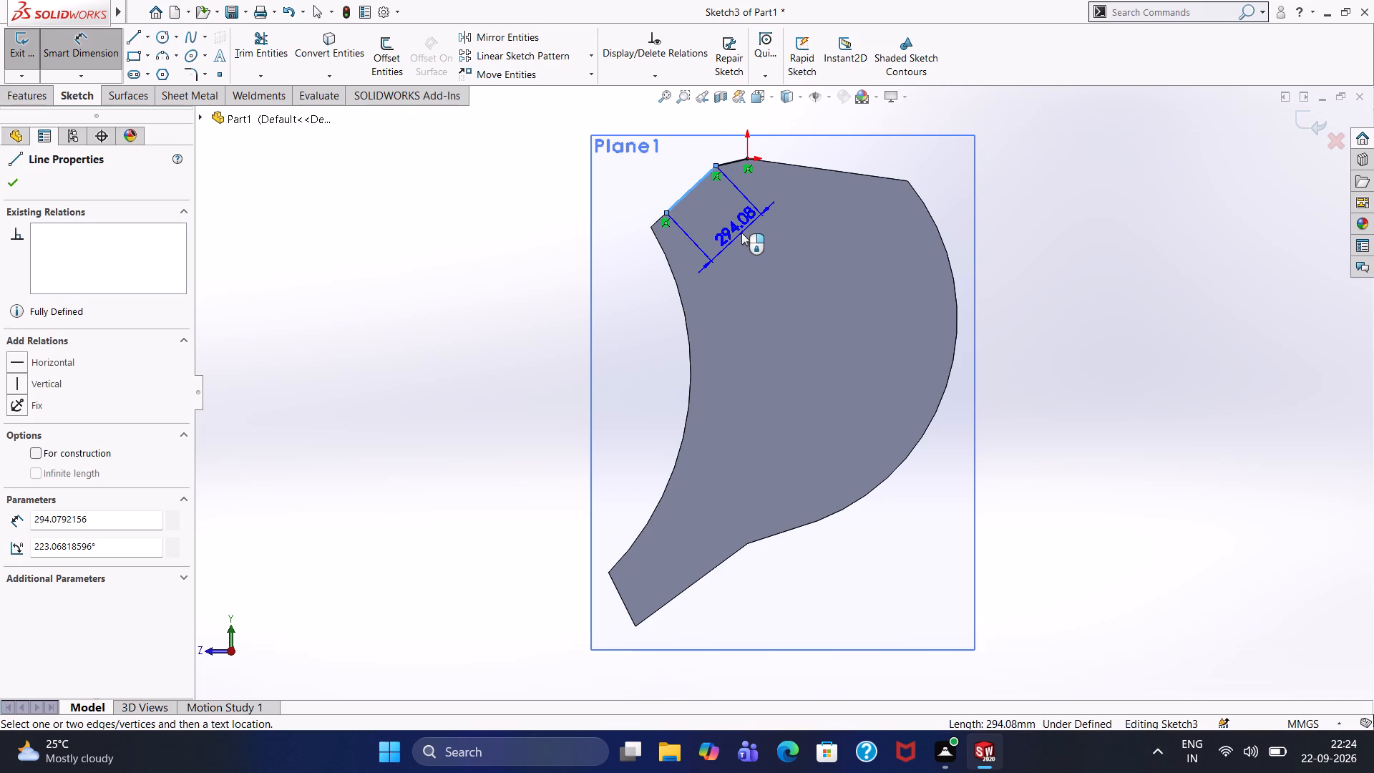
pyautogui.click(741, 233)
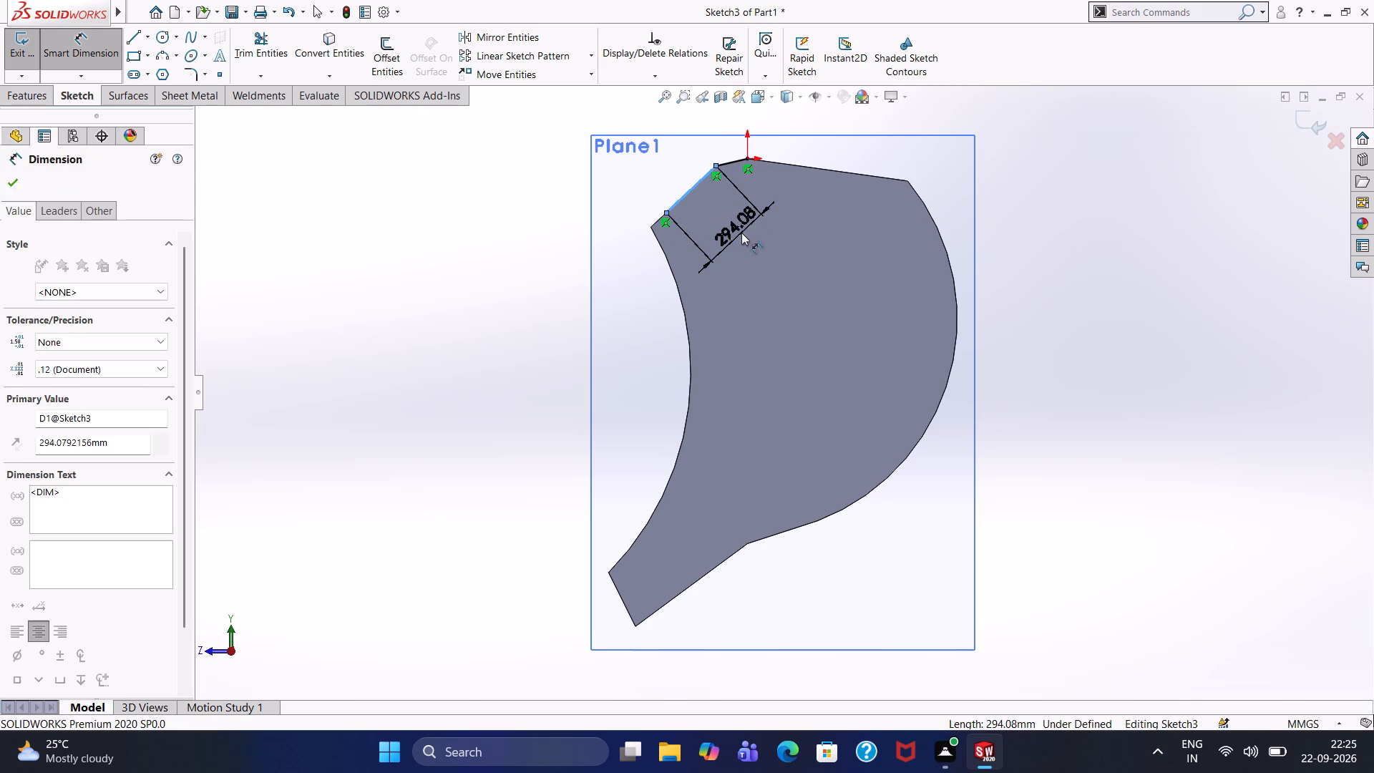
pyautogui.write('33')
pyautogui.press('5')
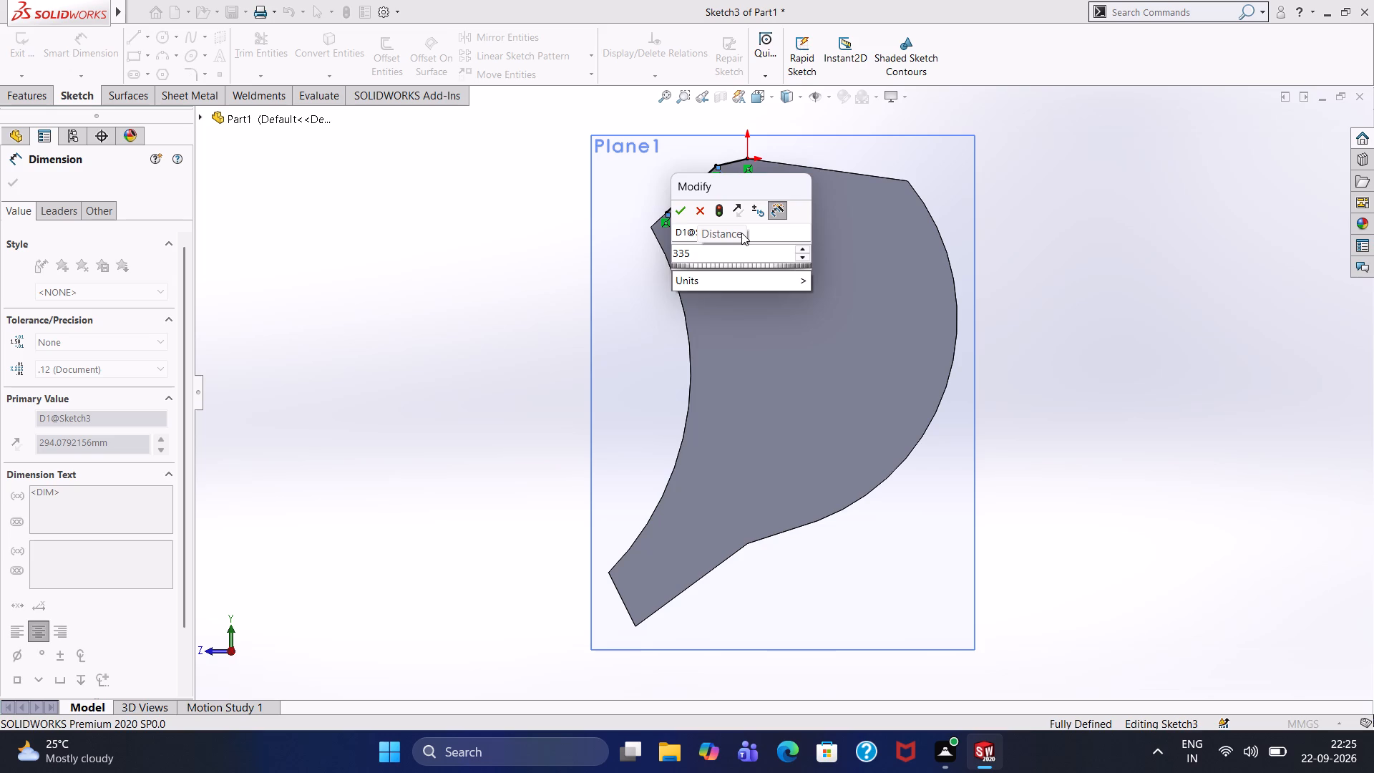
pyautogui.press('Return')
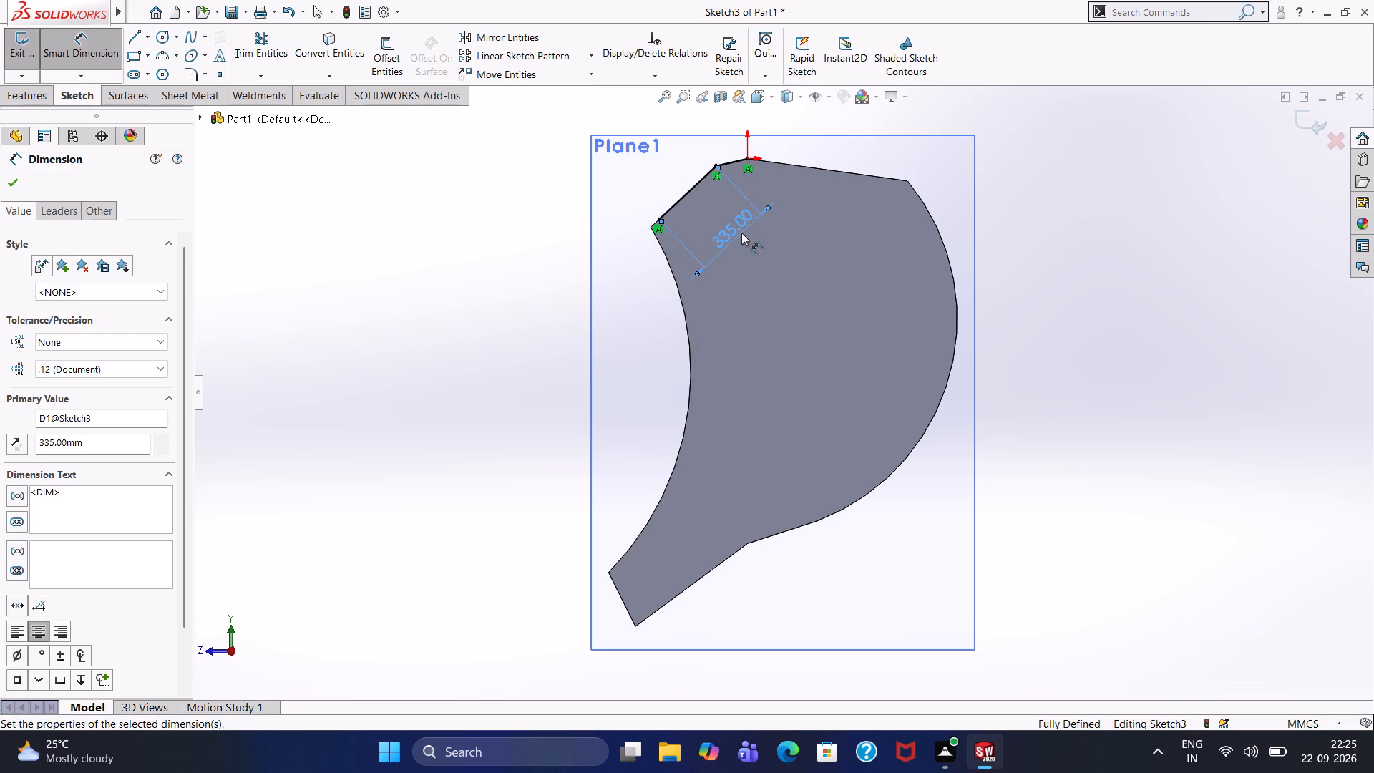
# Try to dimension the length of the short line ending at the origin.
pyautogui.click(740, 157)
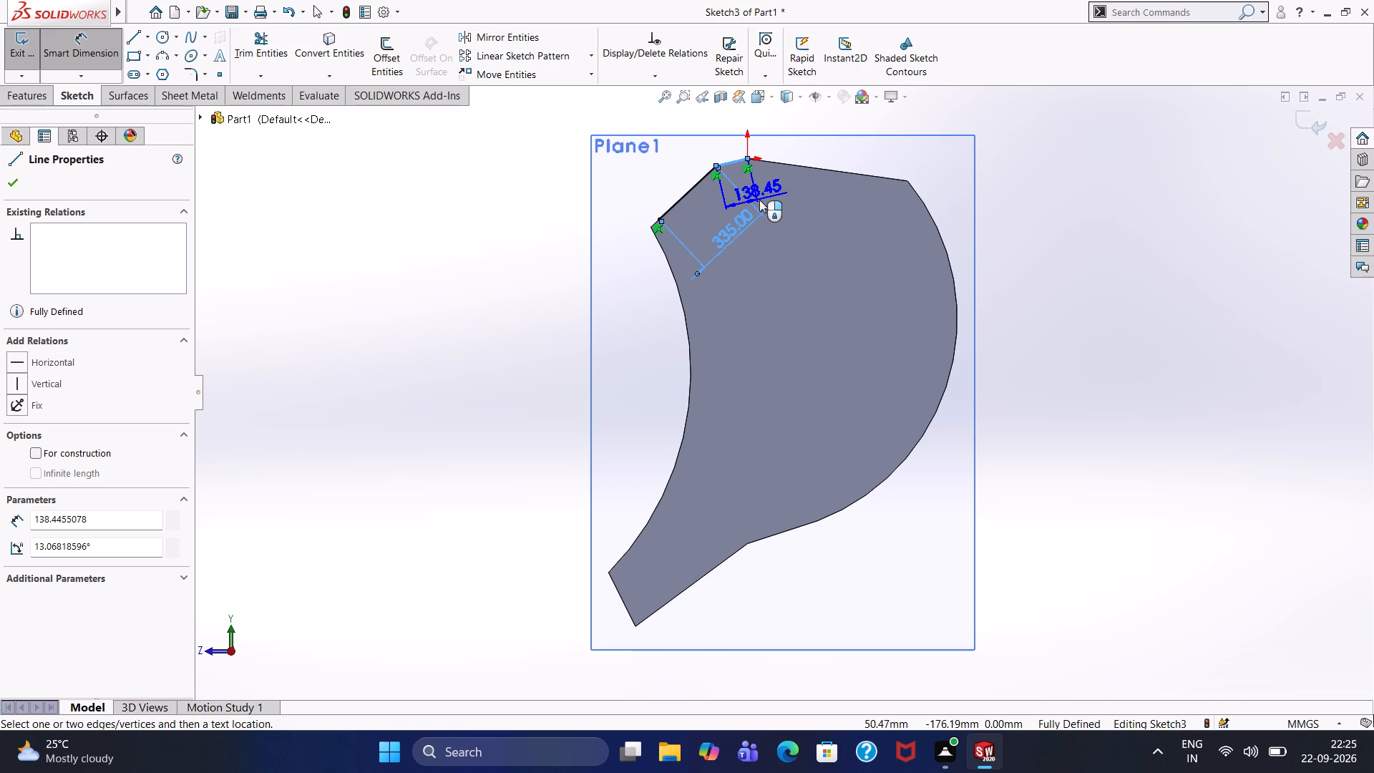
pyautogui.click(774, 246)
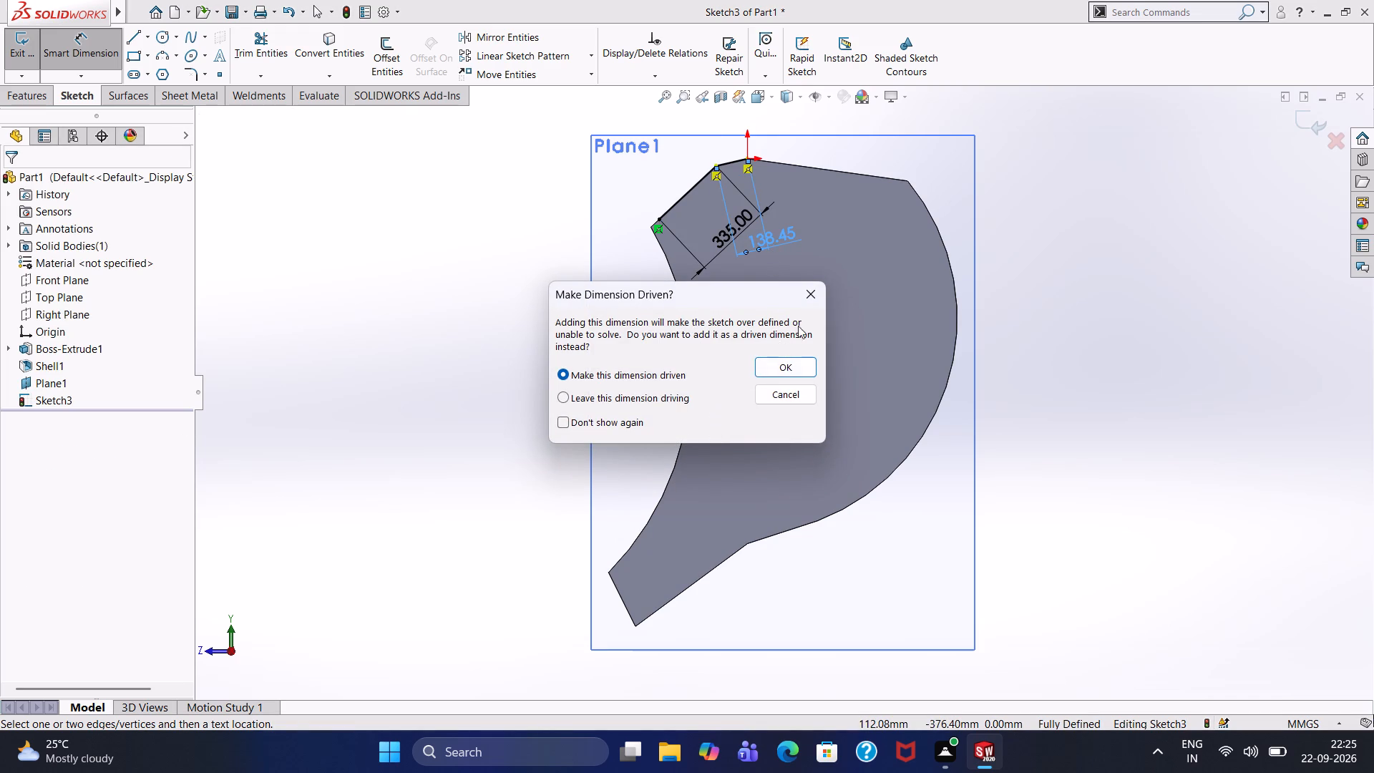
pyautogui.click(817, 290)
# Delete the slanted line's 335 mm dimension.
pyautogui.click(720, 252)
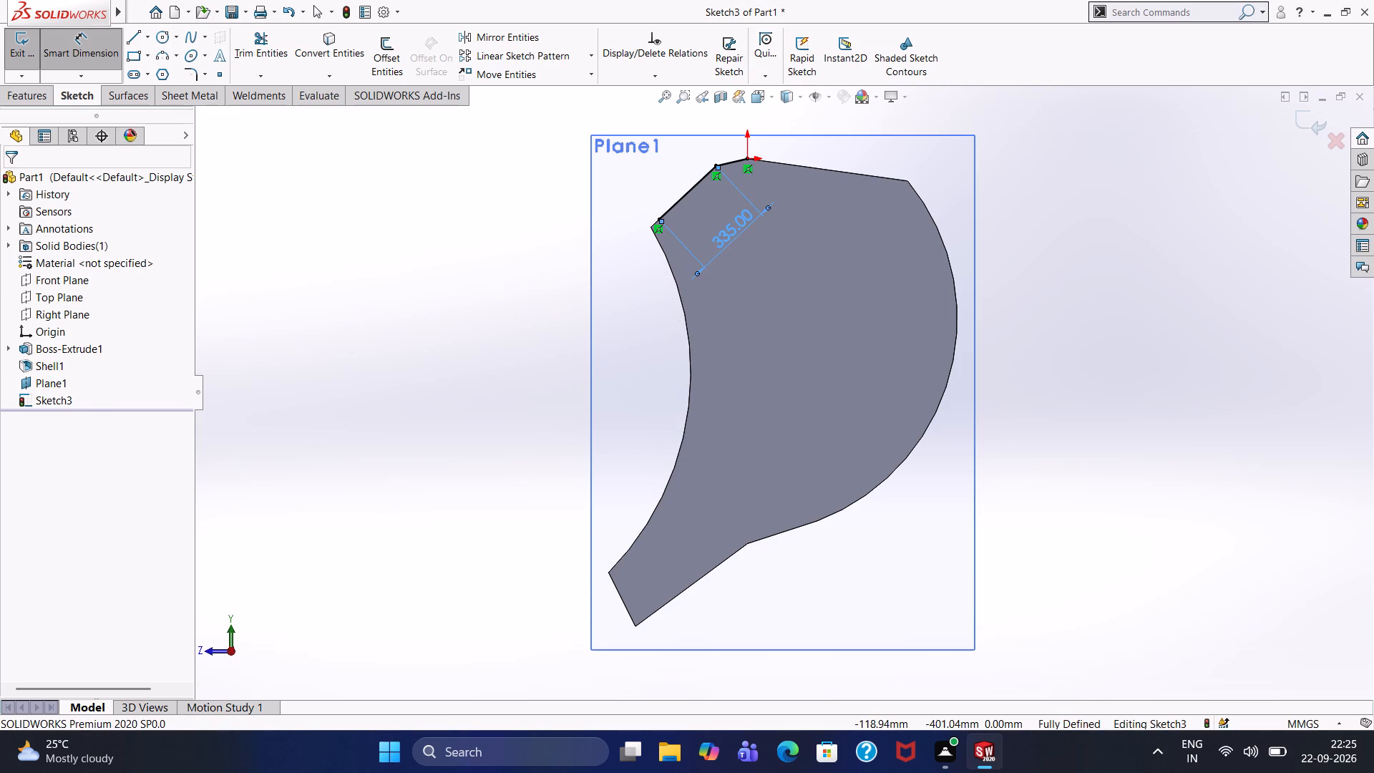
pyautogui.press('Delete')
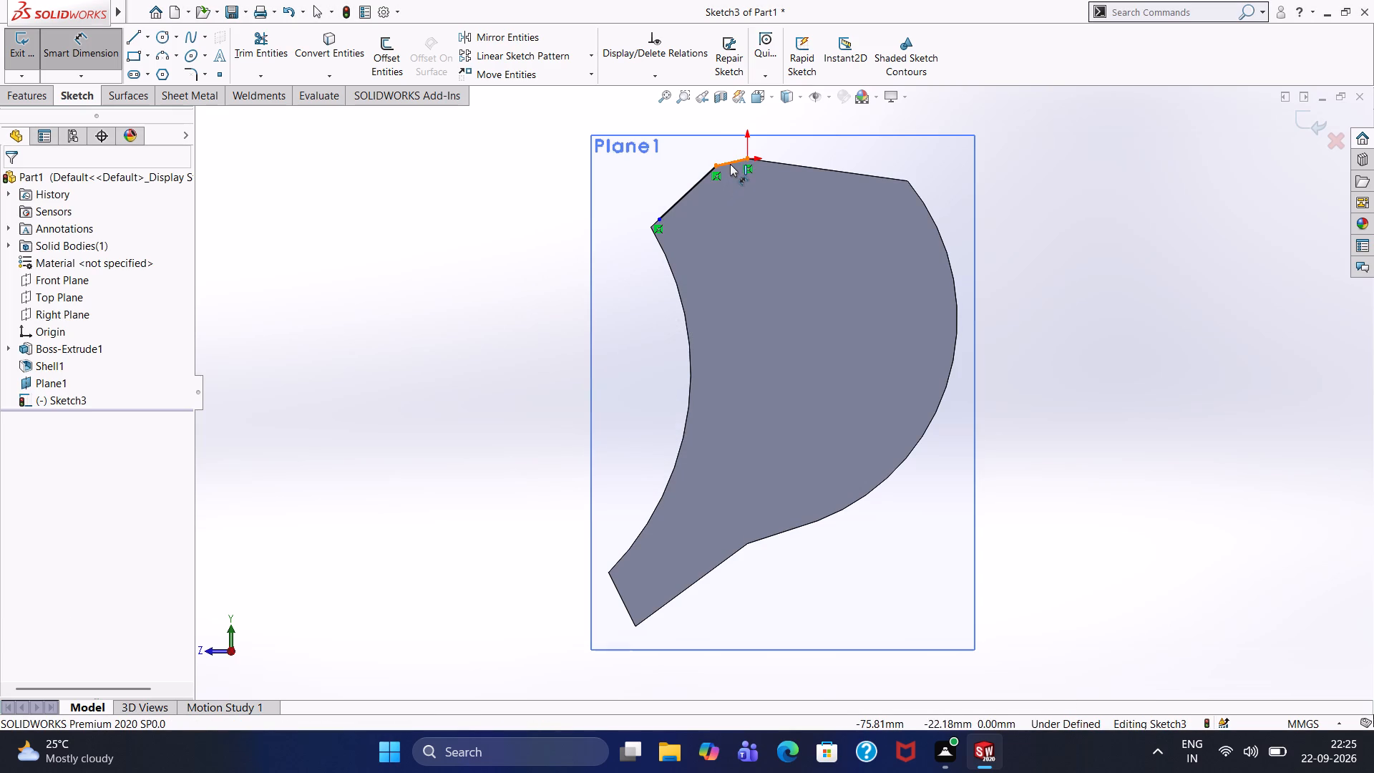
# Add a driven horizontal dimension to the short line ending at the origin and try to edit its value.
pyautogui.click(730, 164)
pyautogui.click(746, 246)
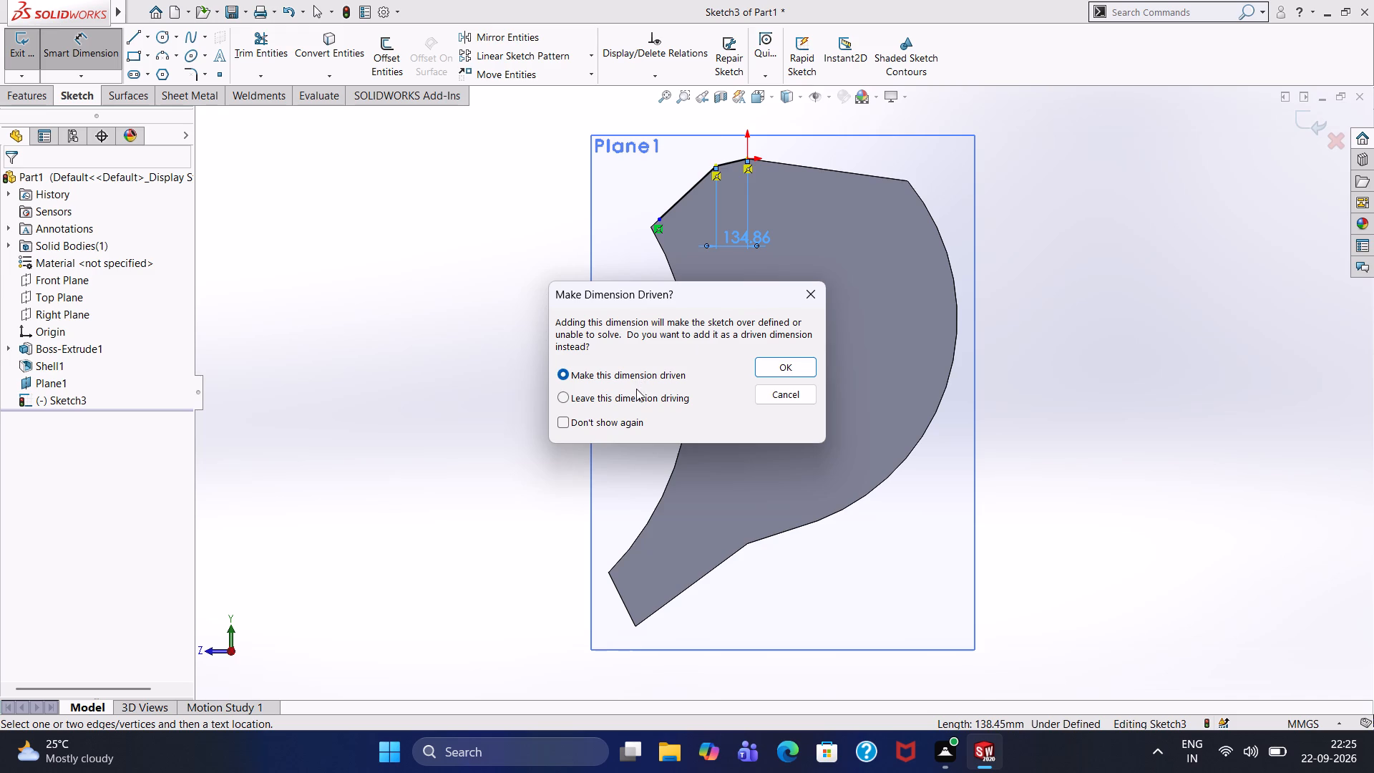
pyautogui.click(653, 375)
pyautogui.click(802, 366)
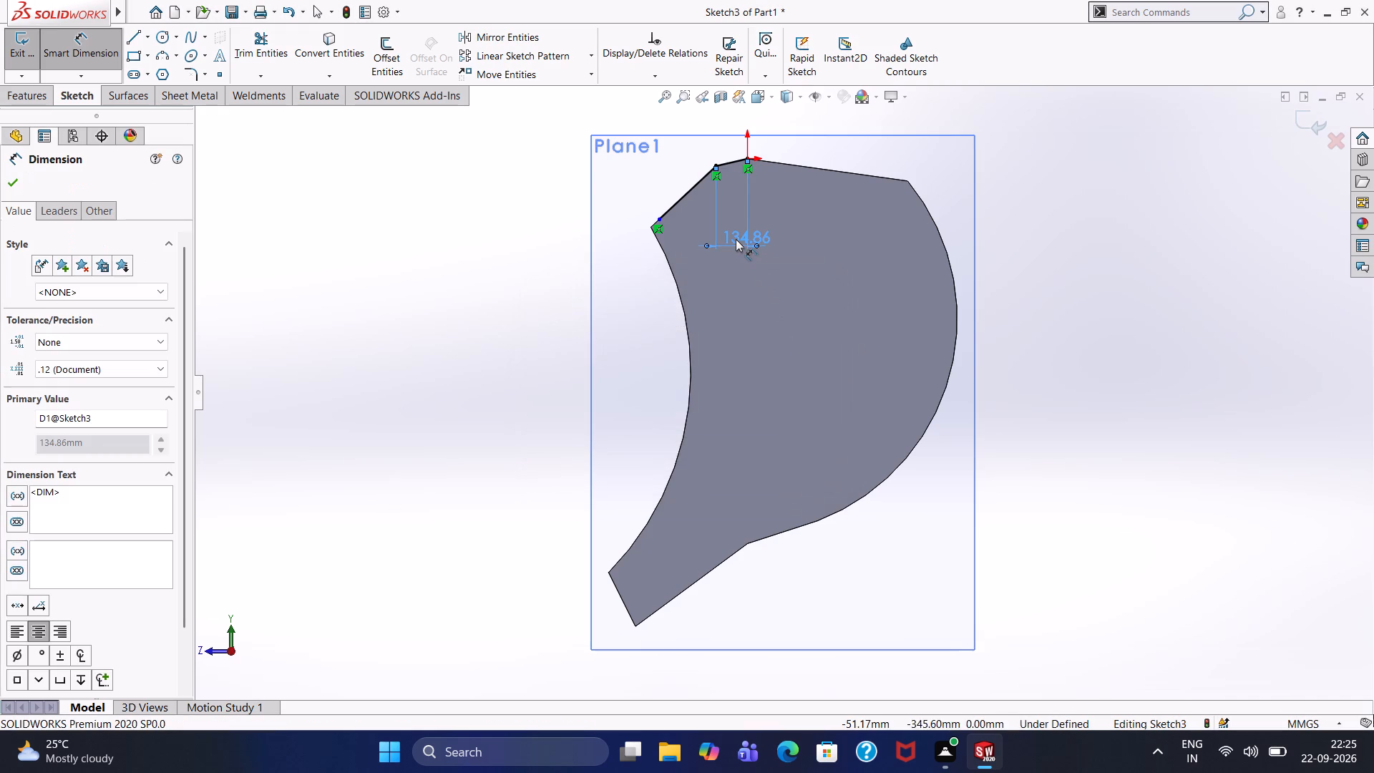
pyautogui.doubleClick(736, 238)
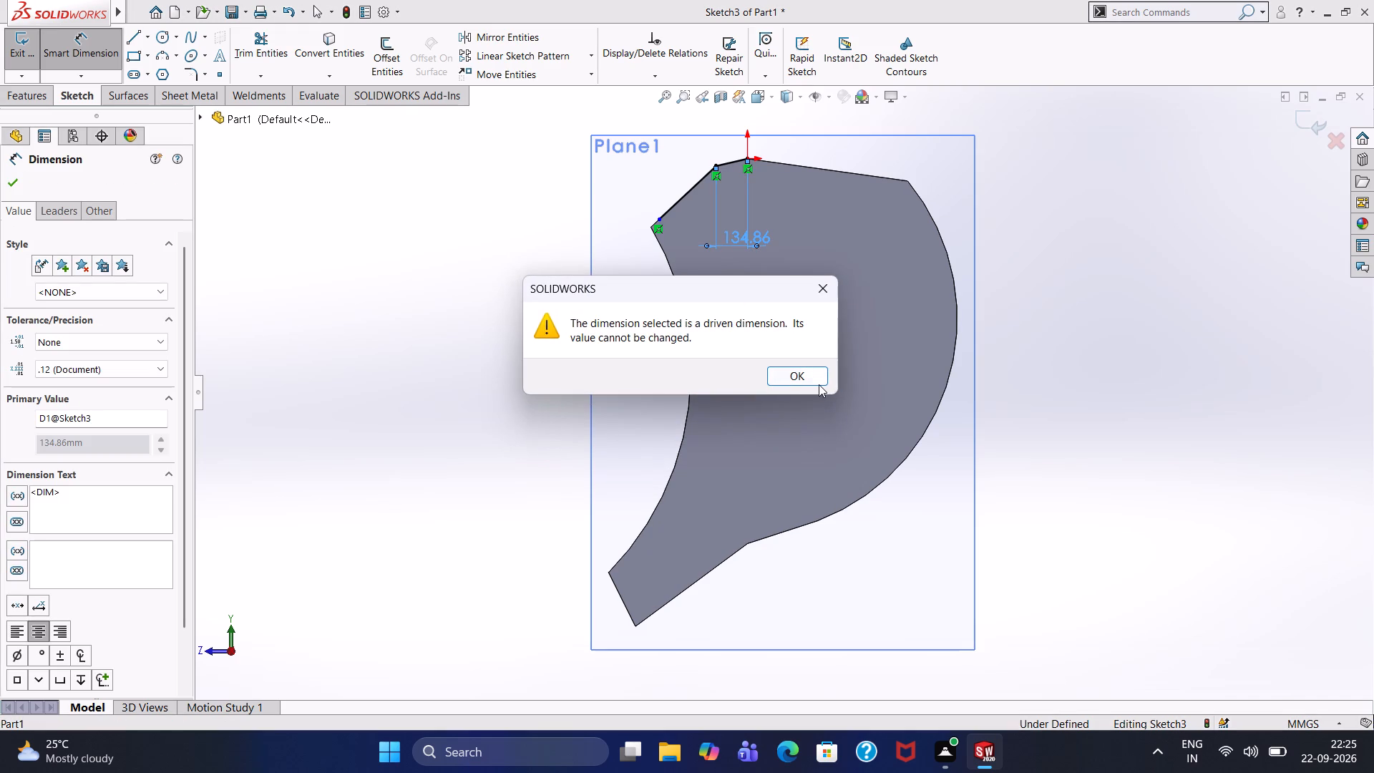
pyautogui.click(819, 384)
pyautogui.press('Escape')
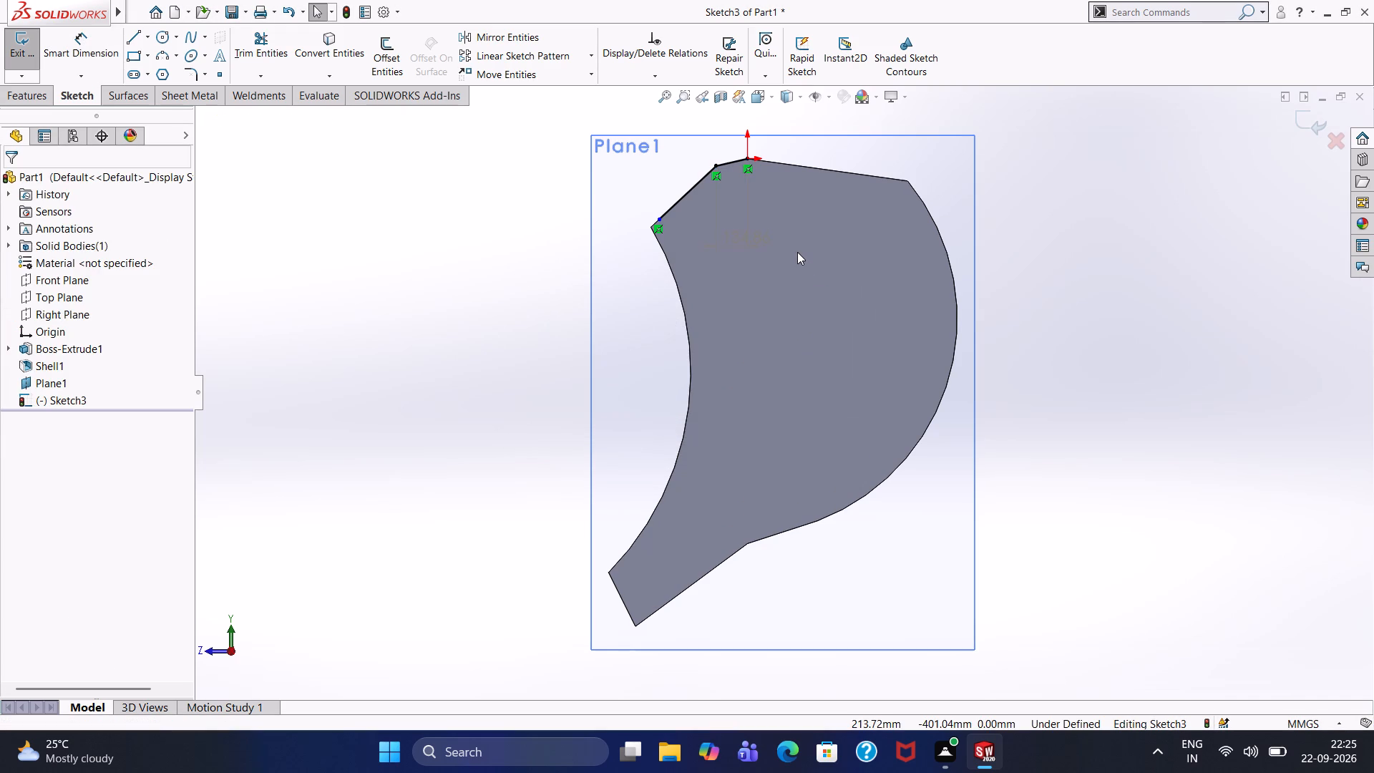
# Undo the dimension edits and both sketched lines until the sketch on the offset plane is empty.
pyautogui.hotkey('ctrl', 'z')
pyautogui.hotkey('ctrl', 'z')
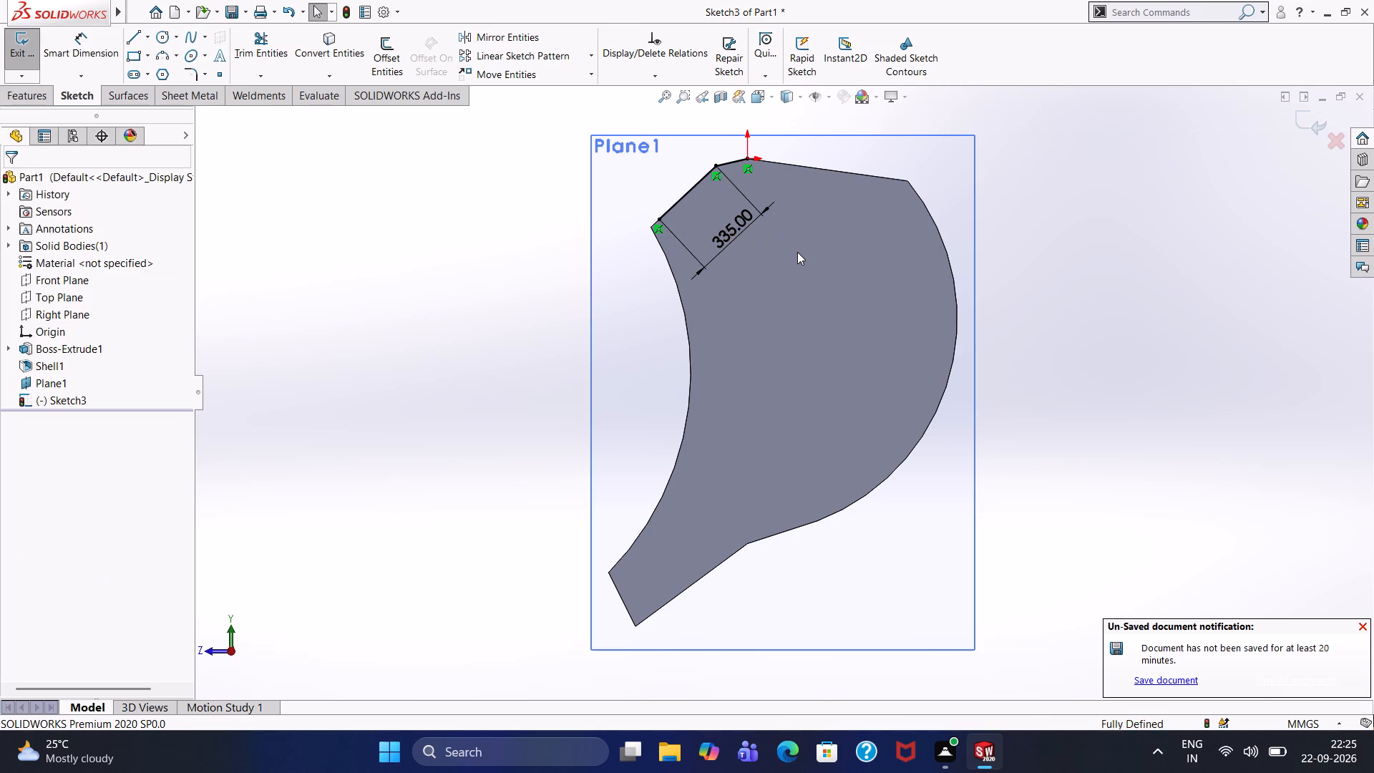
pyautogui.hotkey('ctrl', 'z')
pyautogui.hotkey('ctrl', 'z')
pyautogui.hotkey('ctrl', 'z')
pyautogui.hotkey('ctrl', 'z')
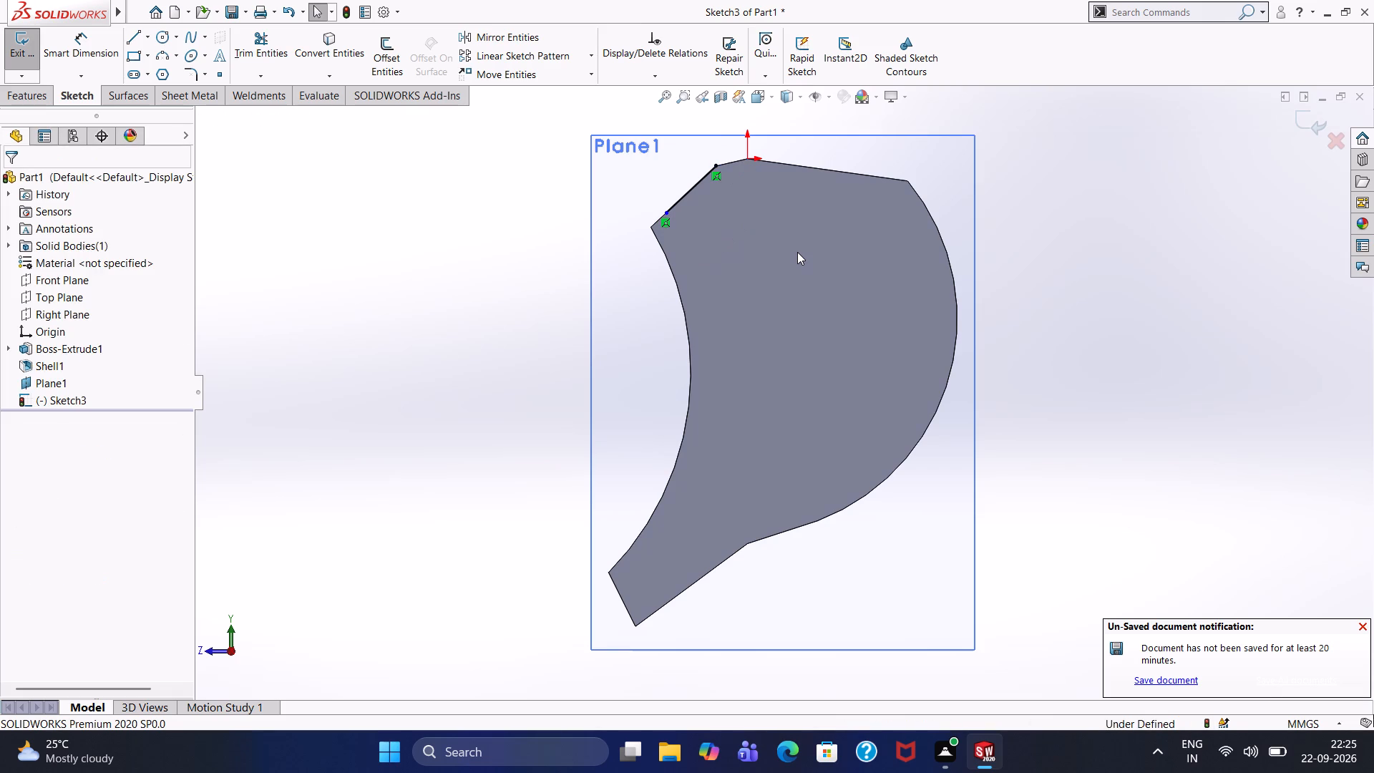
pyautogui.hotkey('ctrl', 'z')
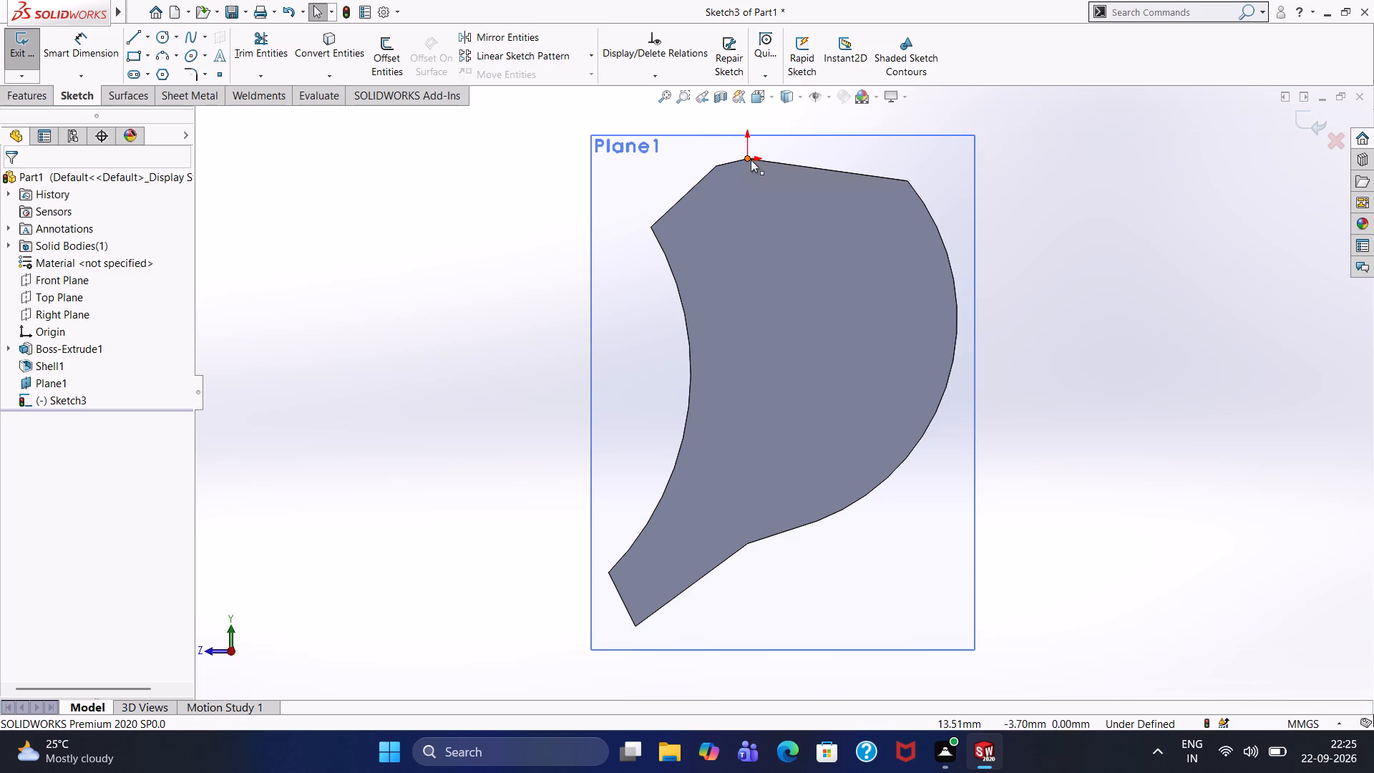
# Sketch a line about 351 mm long from the origin to the slanted upper edge of the bucket profile.
pyautogui.click(132, 31)
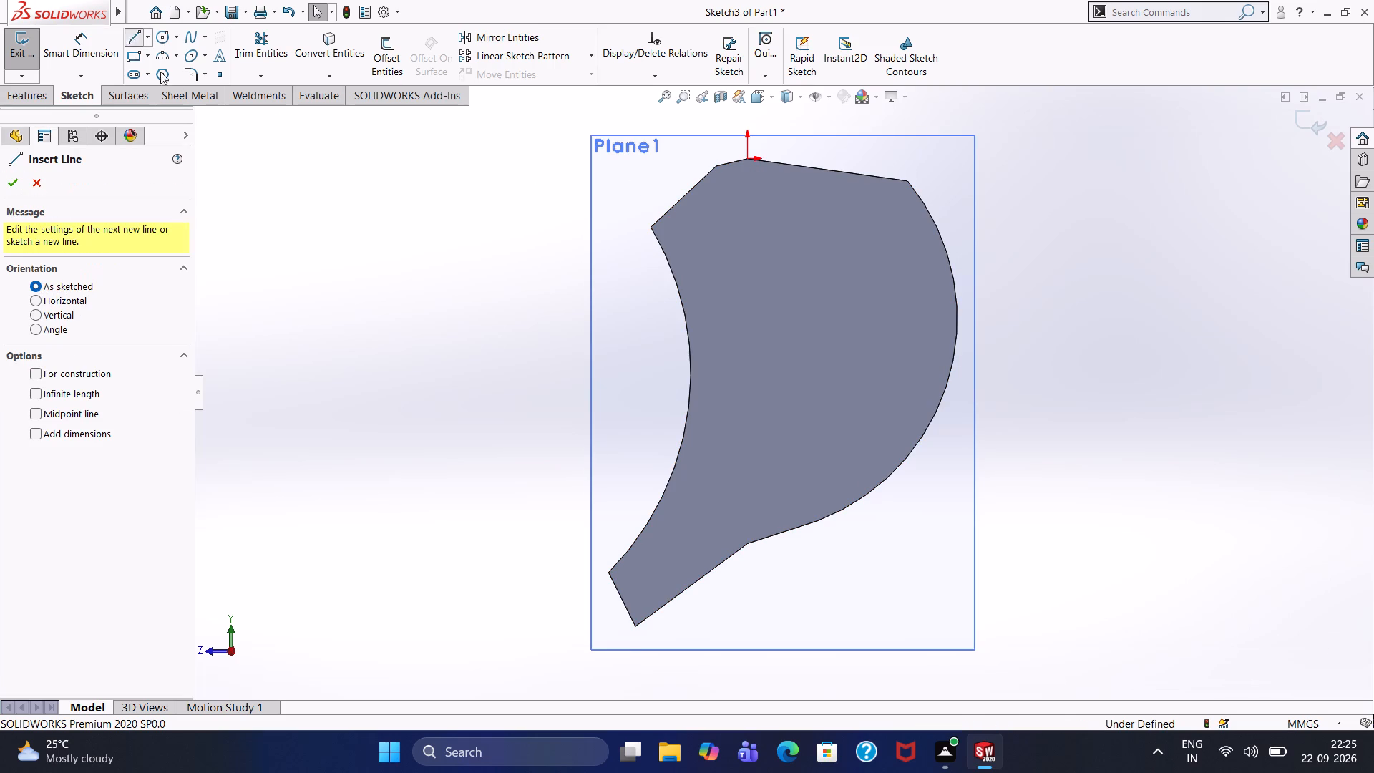
pyautogui.click(745, 160)
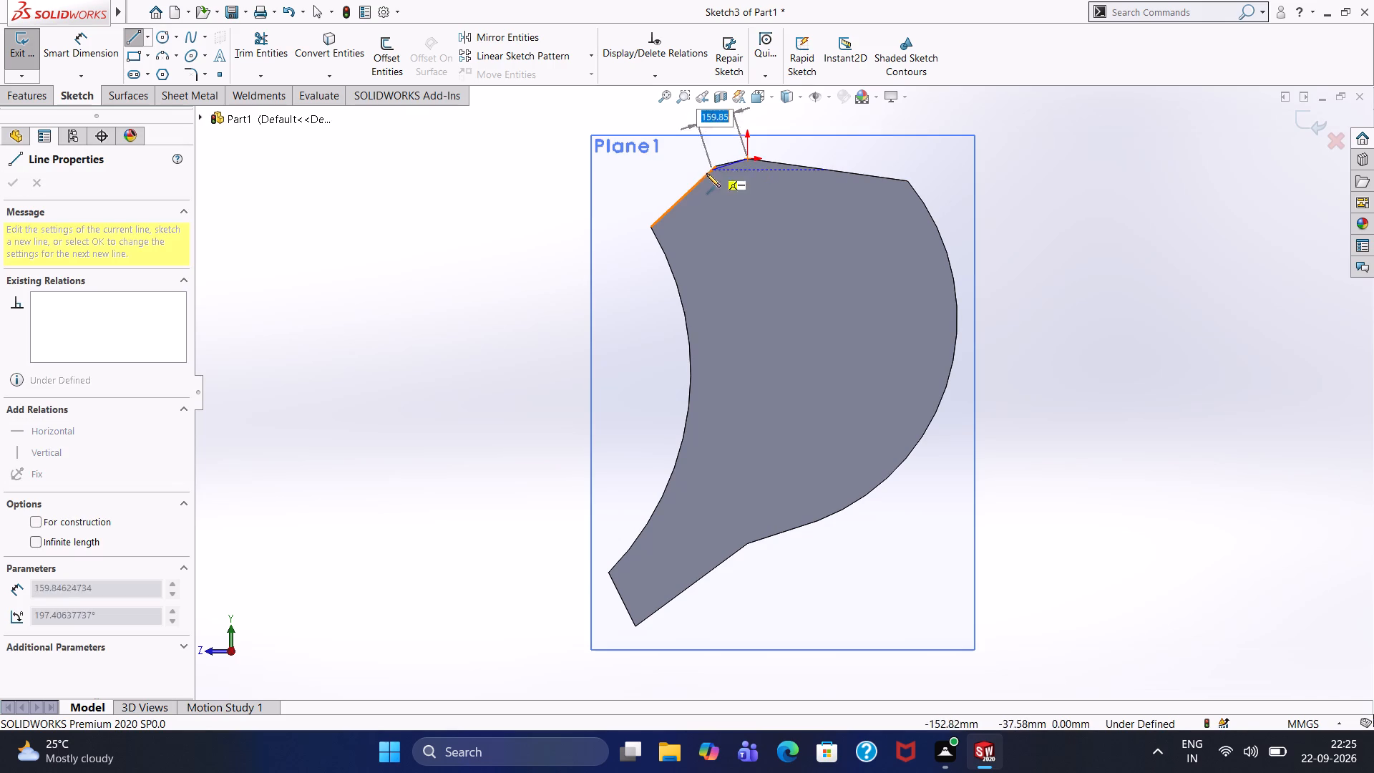
pyautogui.click(676, 200)
pyautogui.rightClick(723, 217)
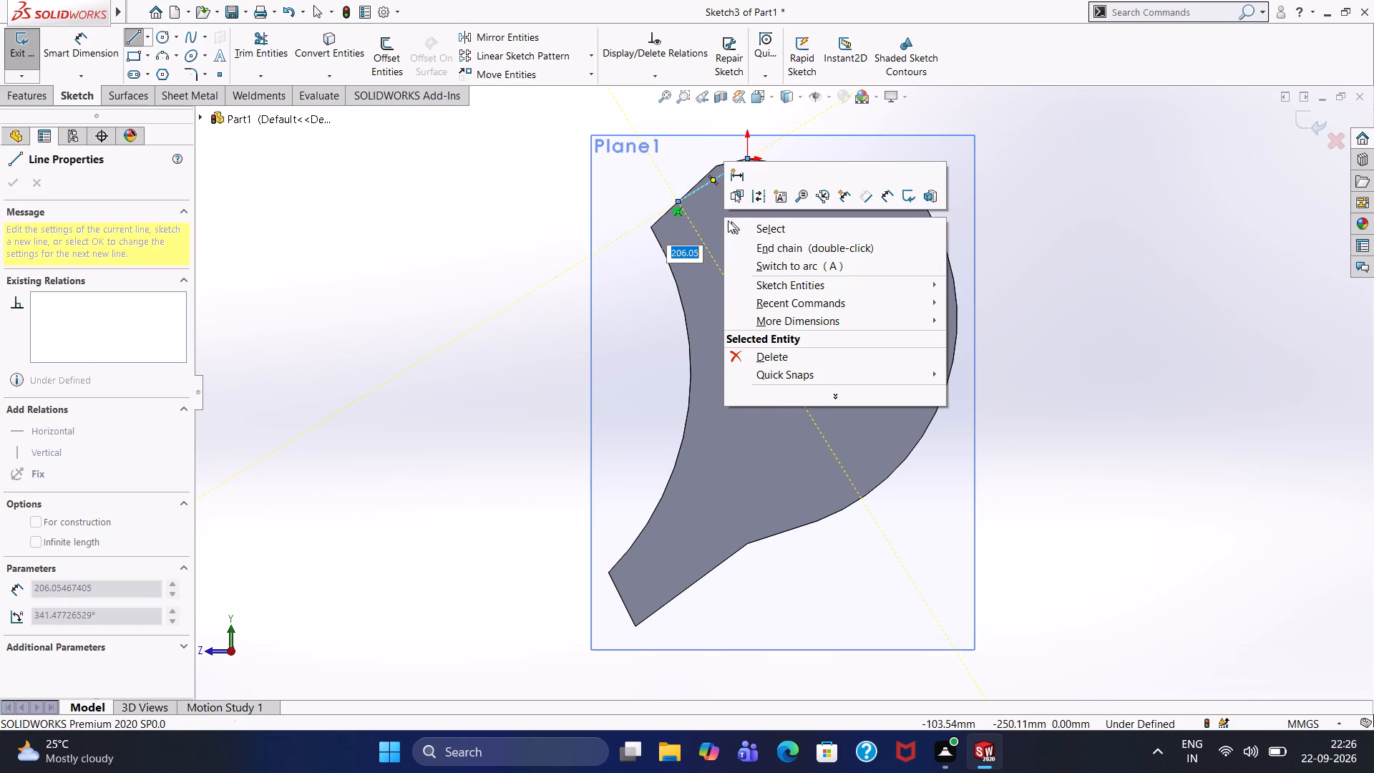
pyautogui.click(735, 225)
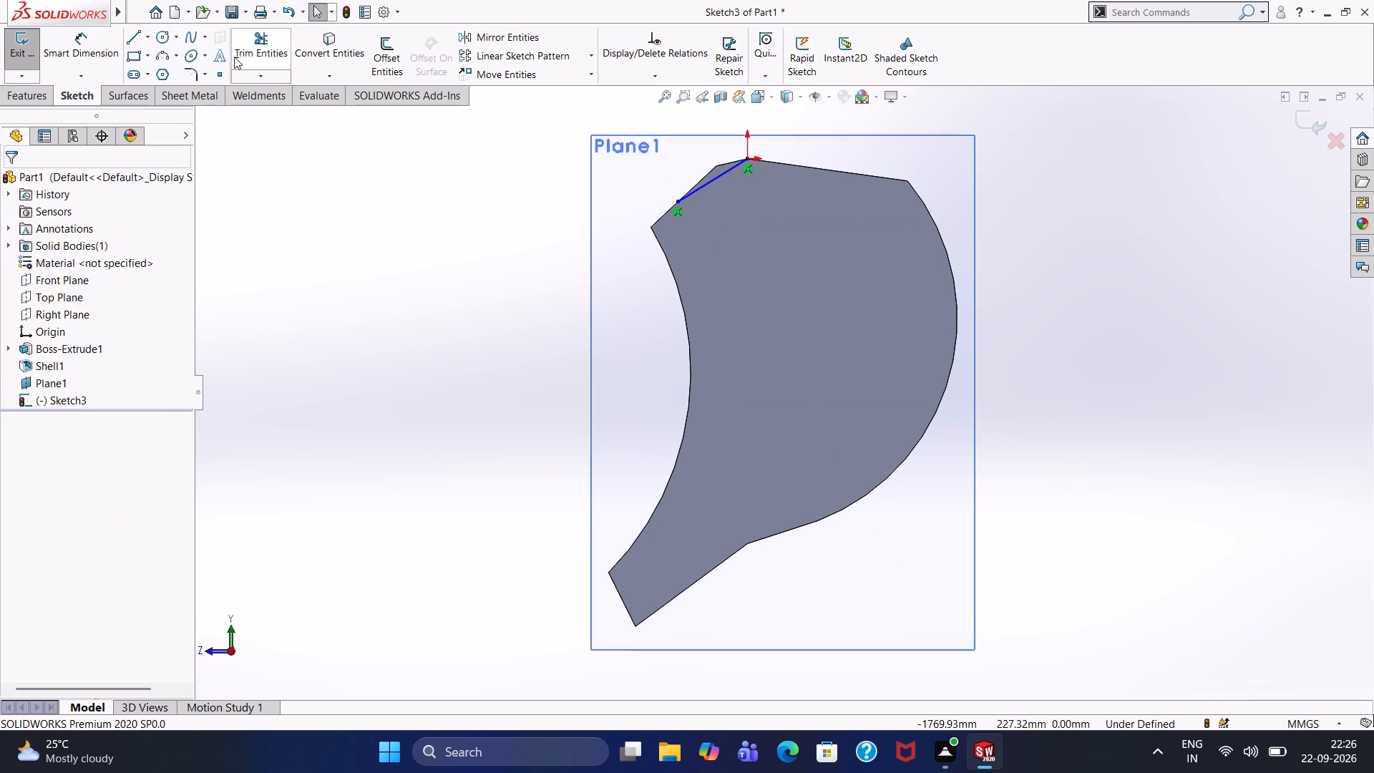
# Sketch a second line about 325 mm long from the origin along the long top edge of the bucket.
pyautogui.click(134, 38)
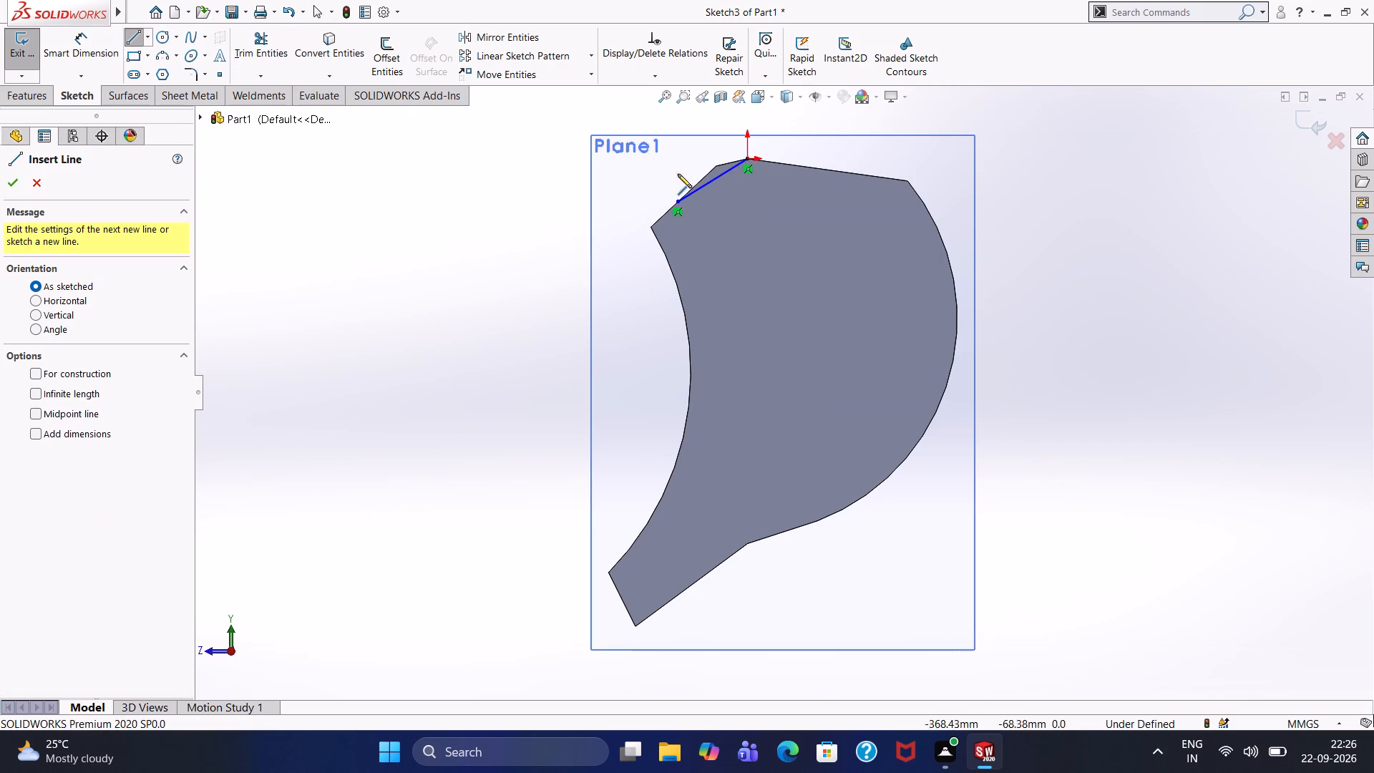
pyautogui.click(749, 158)
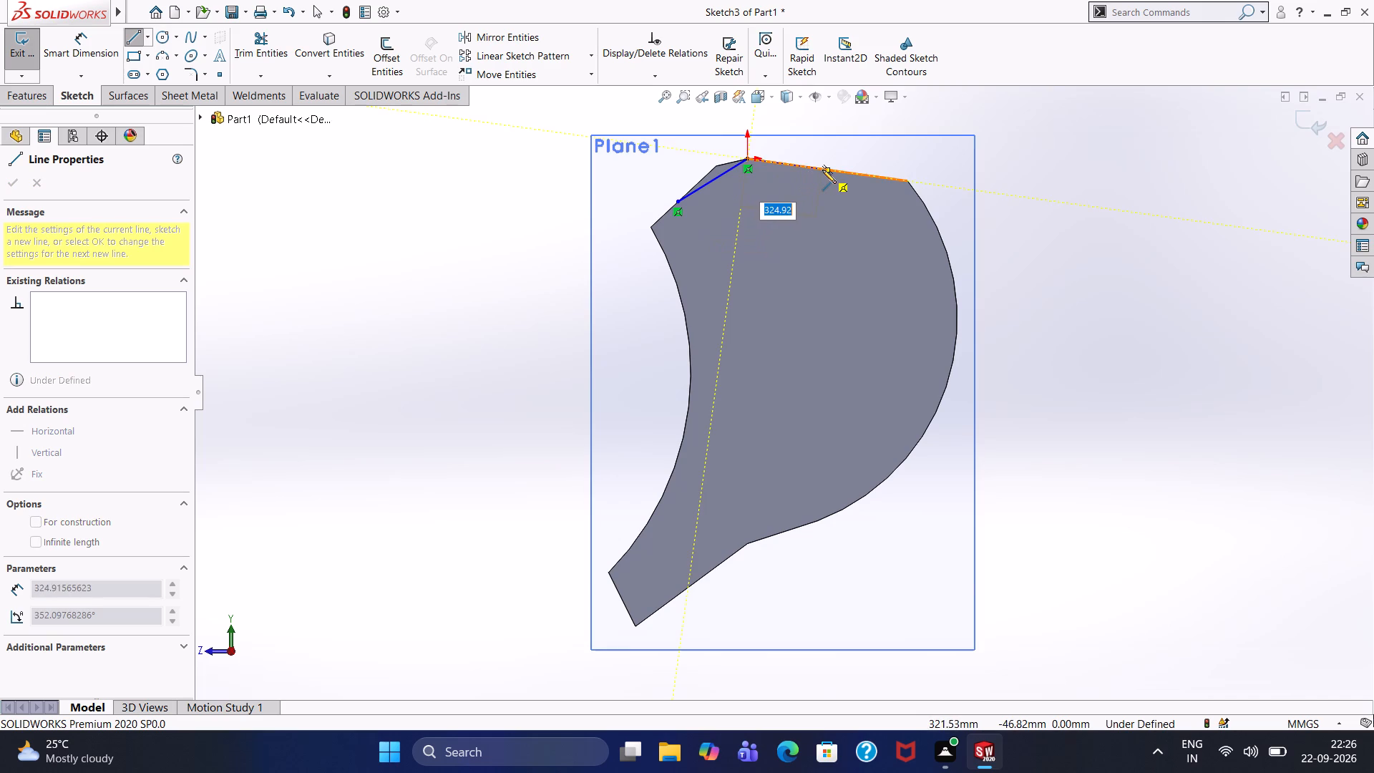
pyautogui.click(822, 170)
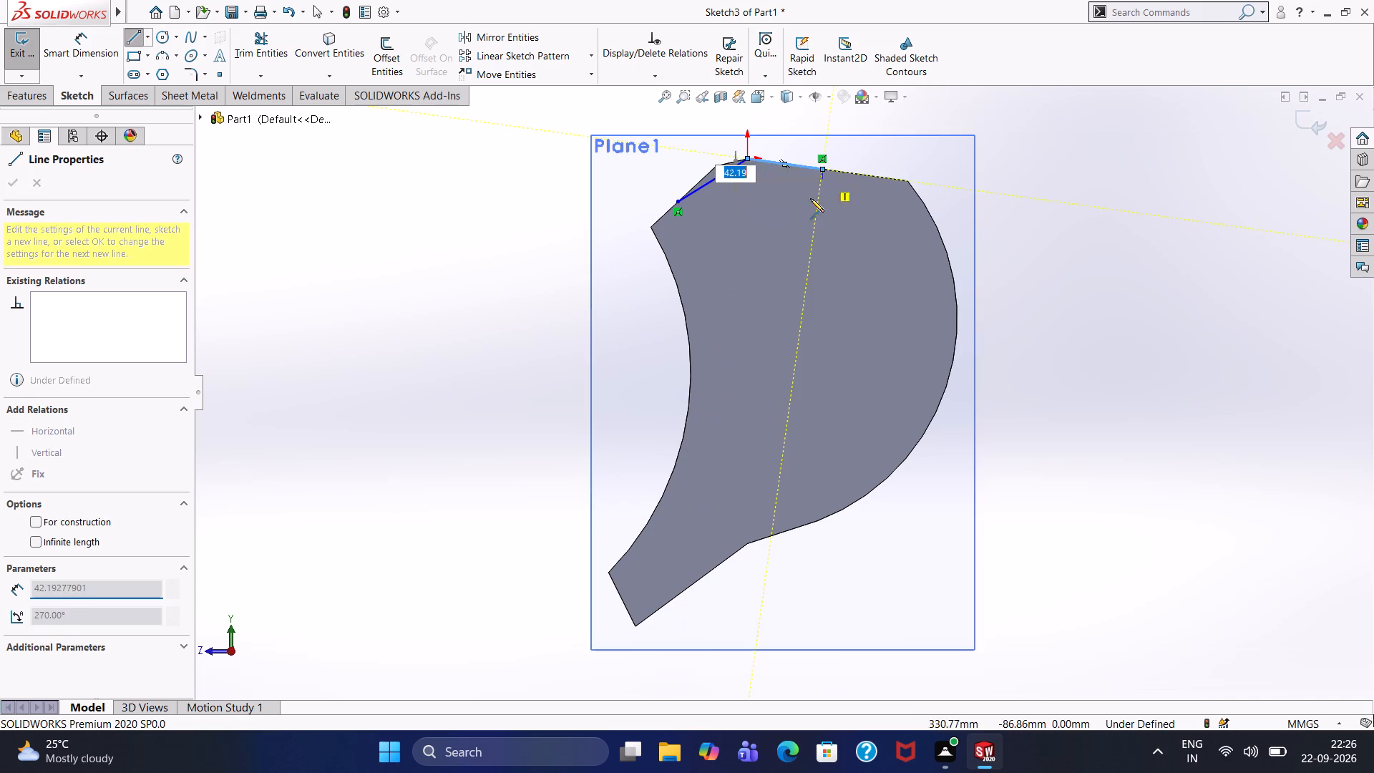
pyautogui.rightClick(810, 198)
pyautogui.click(819, 208)
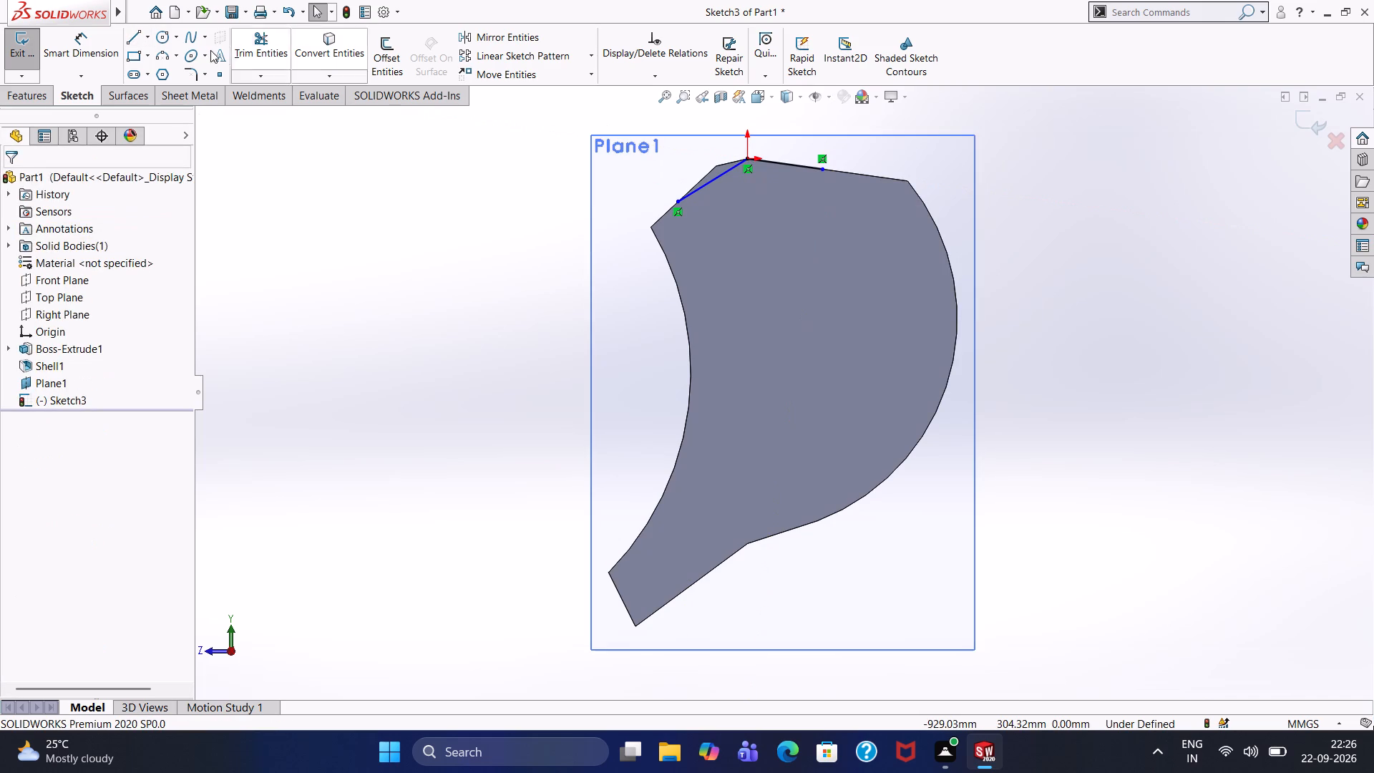
# Dimension the horizontal extent of the line along the long top edge as 244 mm.
pyautogui.click(106, 45)
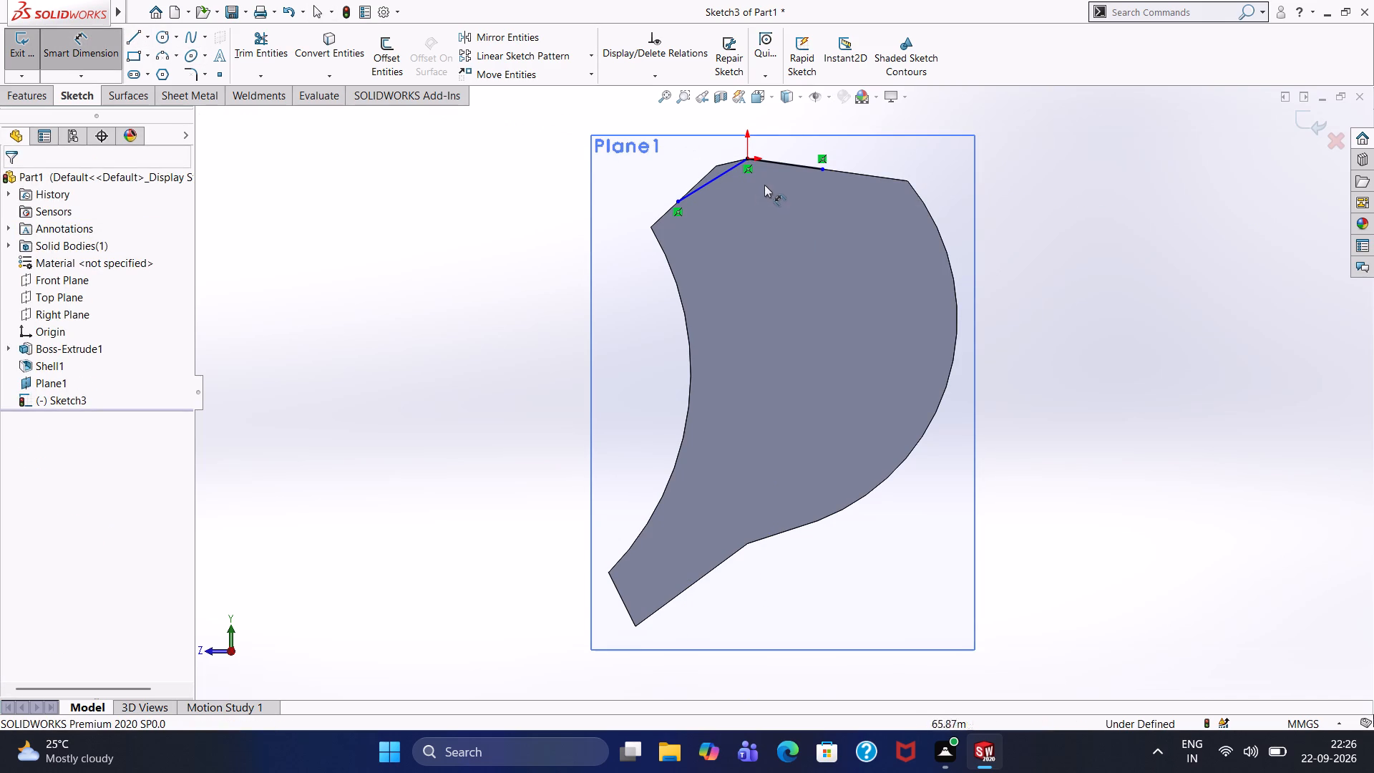
pyautogui.click(780, 165)
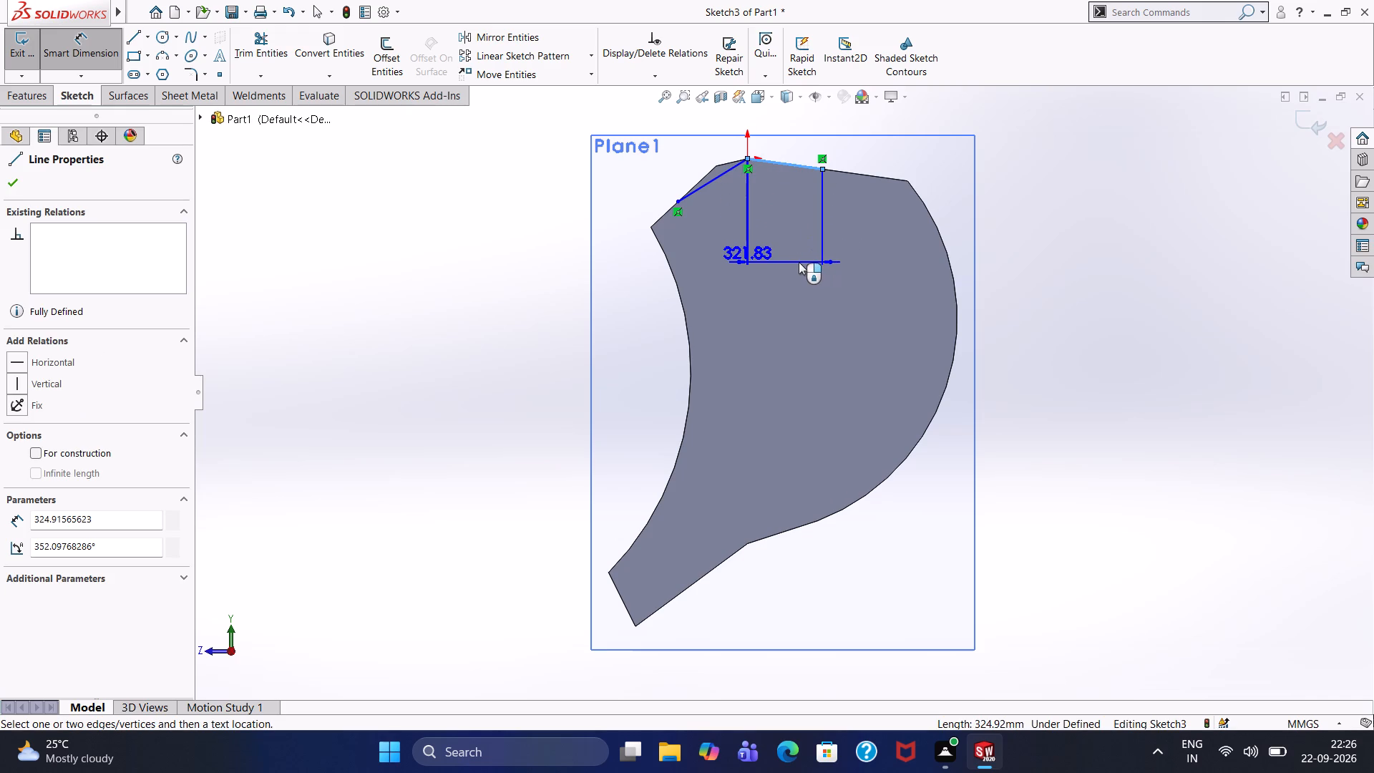
pyautogui.click(796, 254)
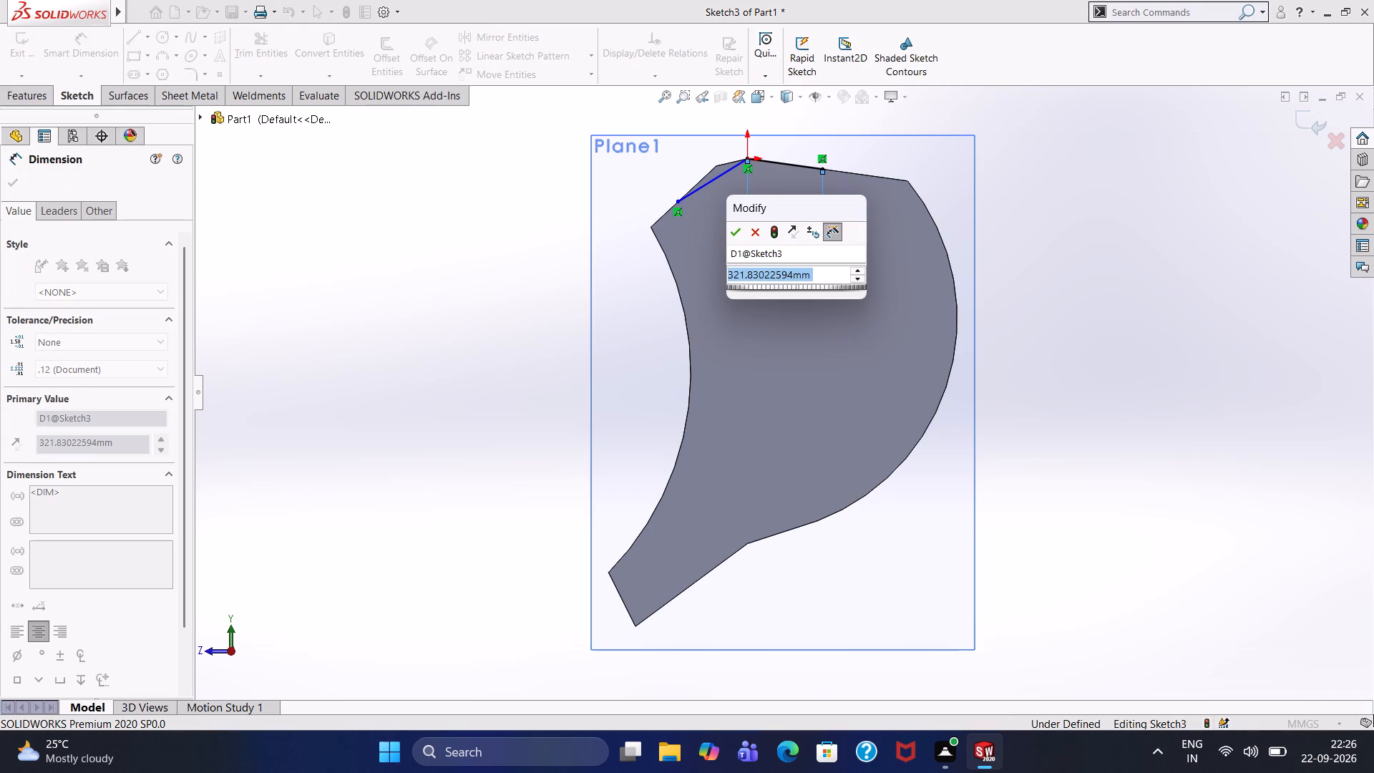
pyautogui.write('244')
pyautogui.press('Return')
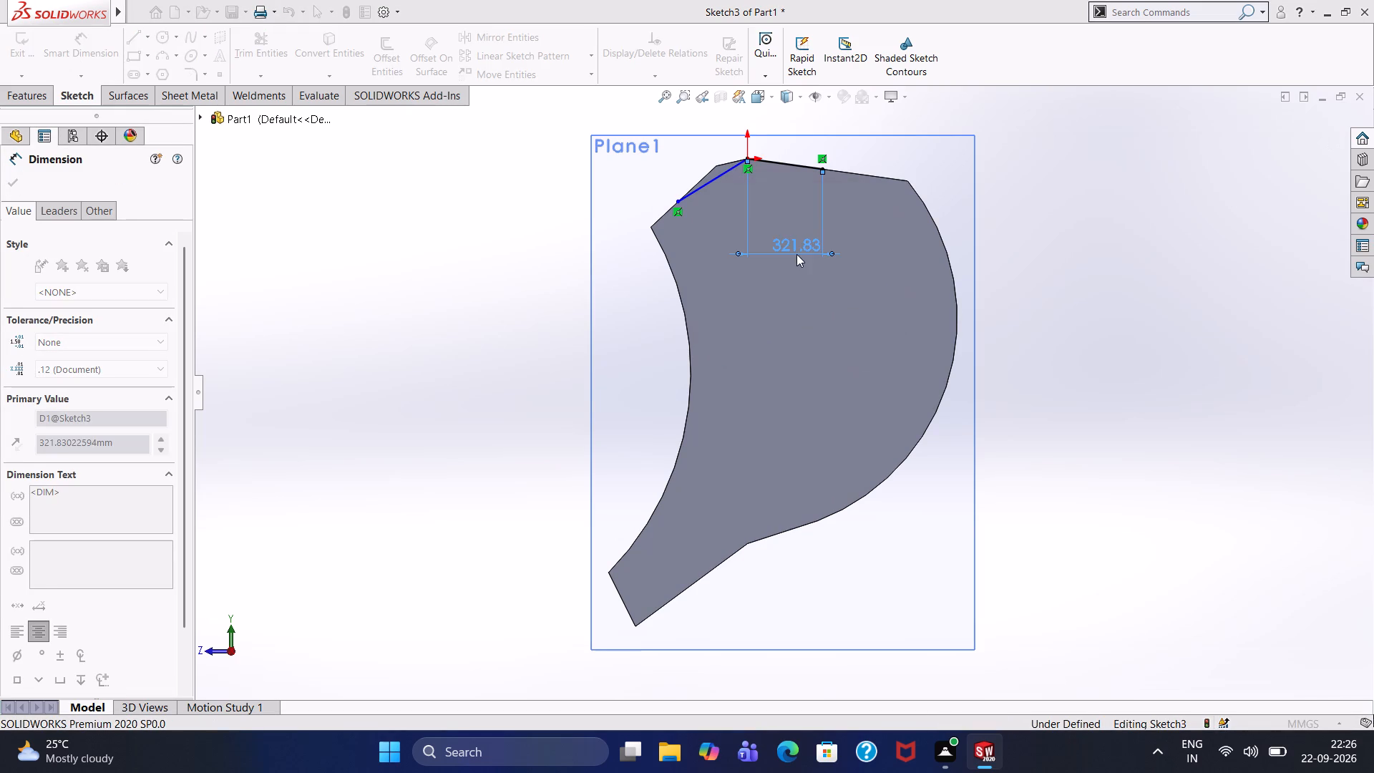
# Dimension the horizontal extent of the slanted line from the origin as 335 mm.
pyautogui.click(710, 180)
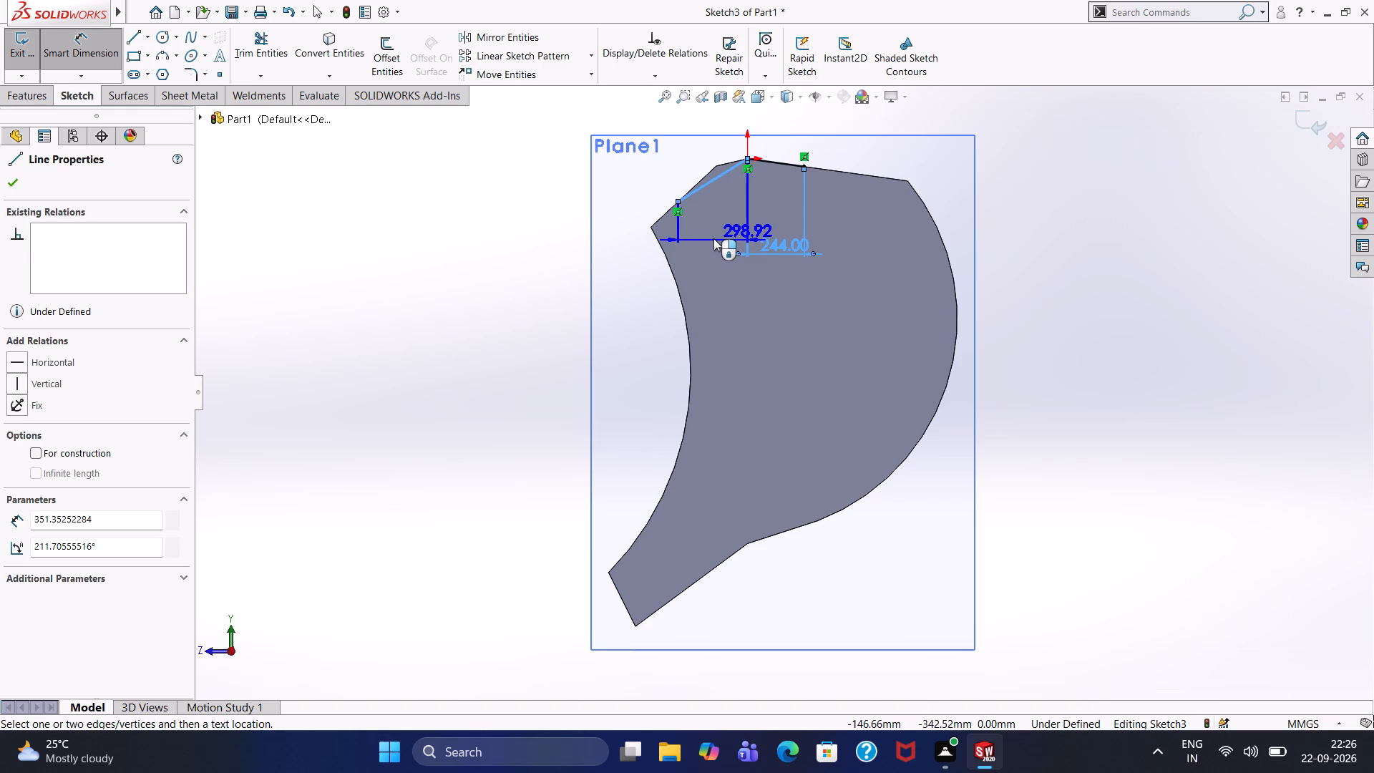
pyautogui.click(714, 238)
pyautogui.write('33')
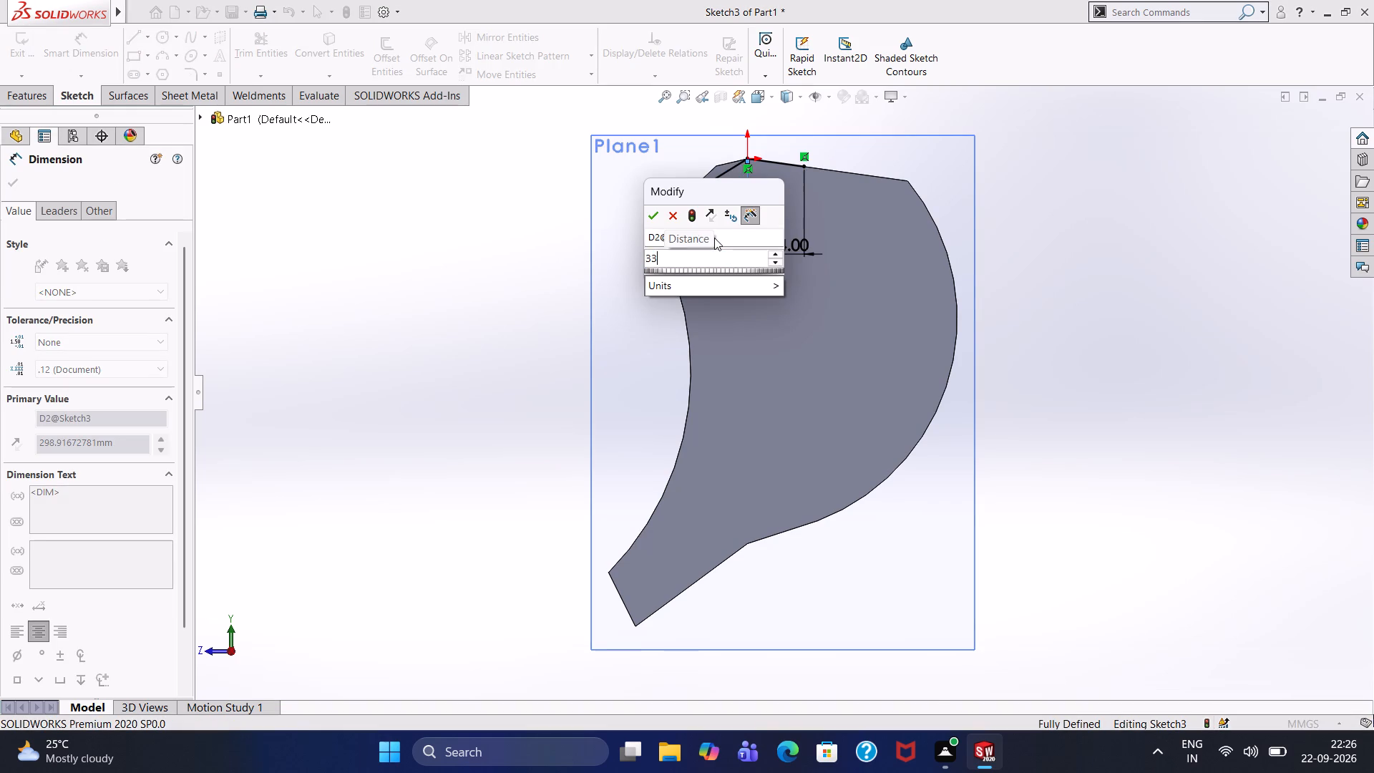
pyautogui.press('5')
pyautogui.press('Return')
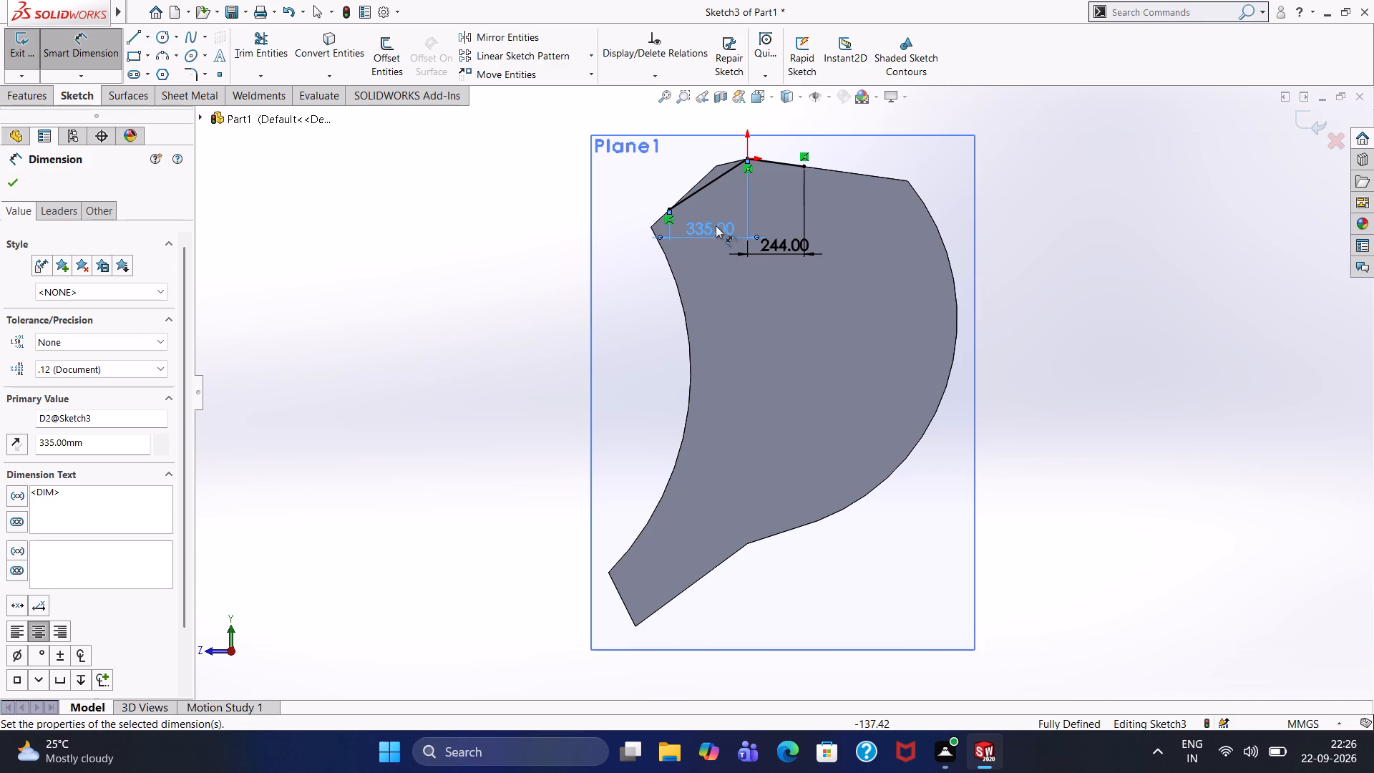
pyautogui.scroll(1, 709, 195)
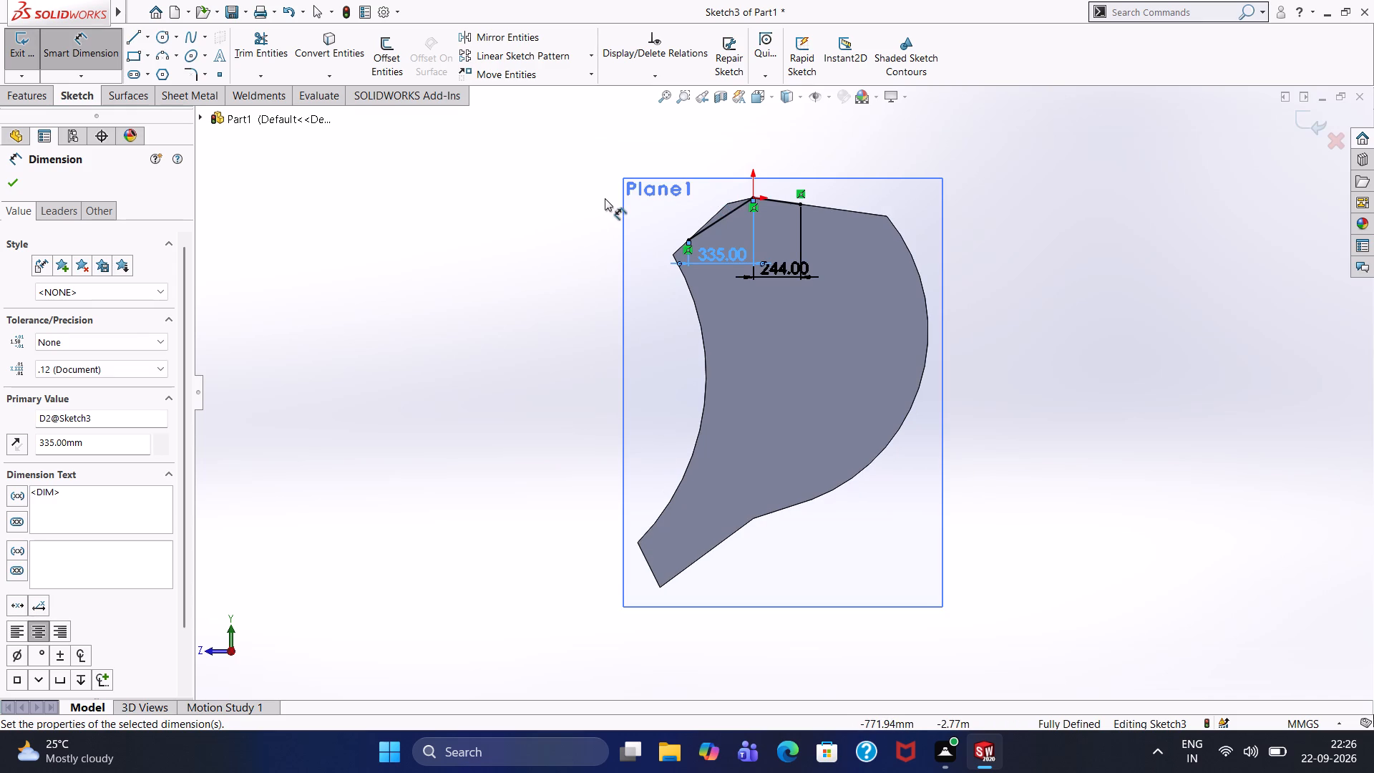
pyautogui.press('Escape')
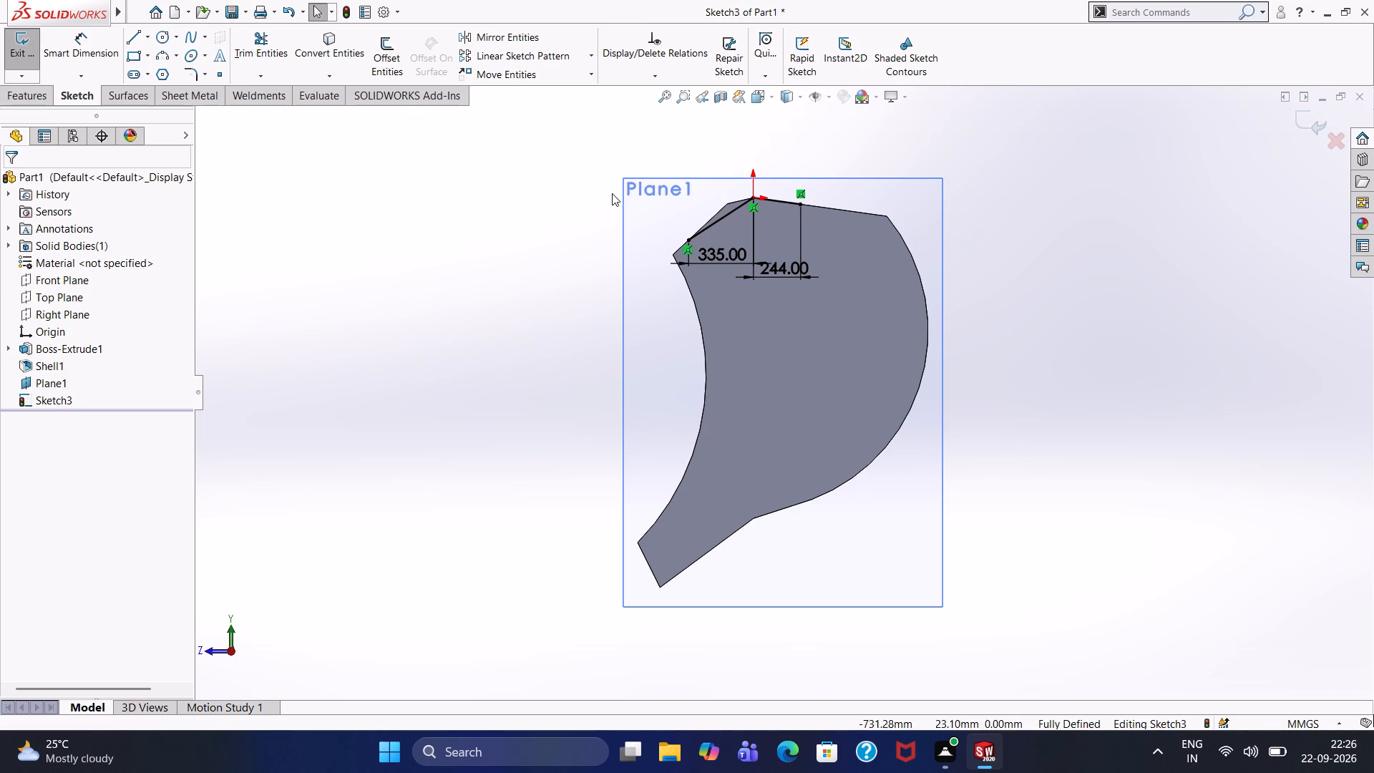
# Sketch a line about 390 mm long upward from the slanted line's free end, perpendicular to the 244 mm line.
pyautogui.click(136, 39)
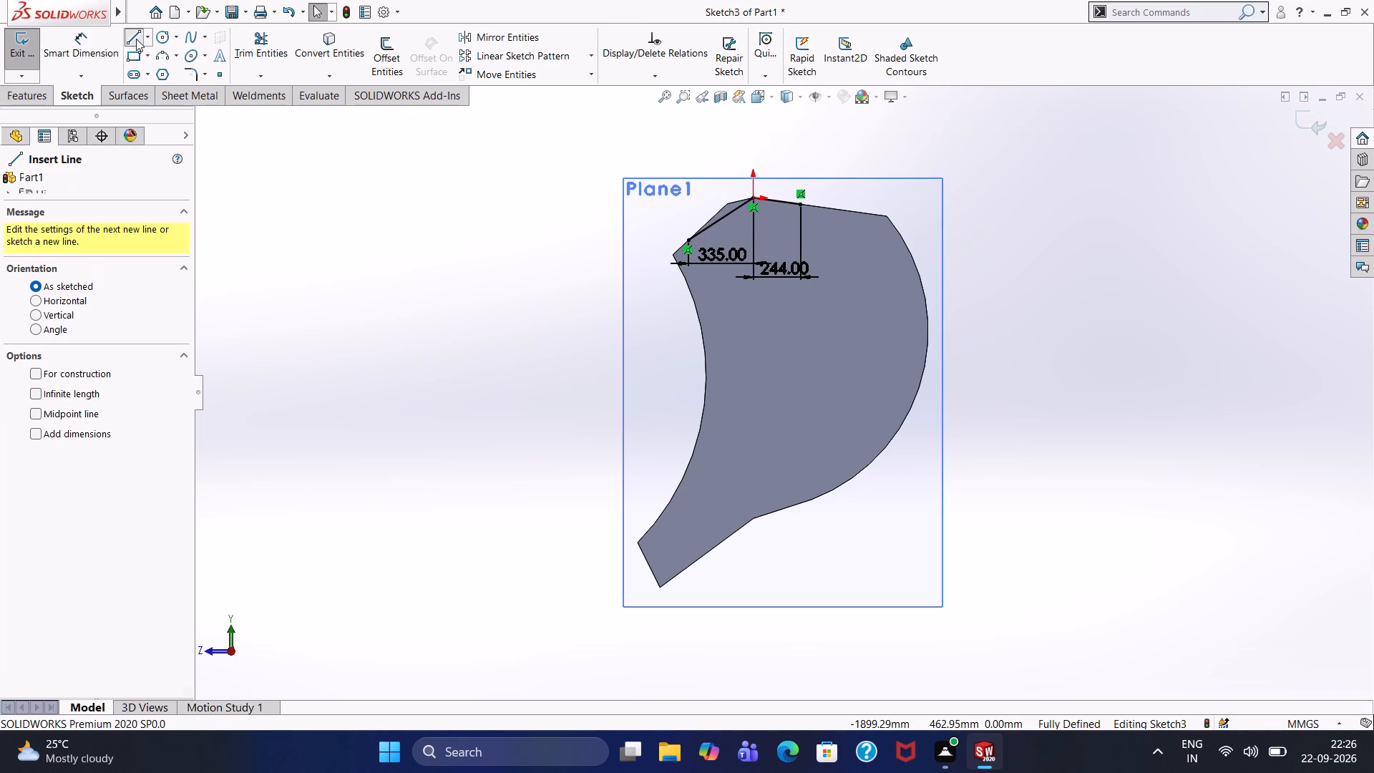
pyautogui.click(686, 243)
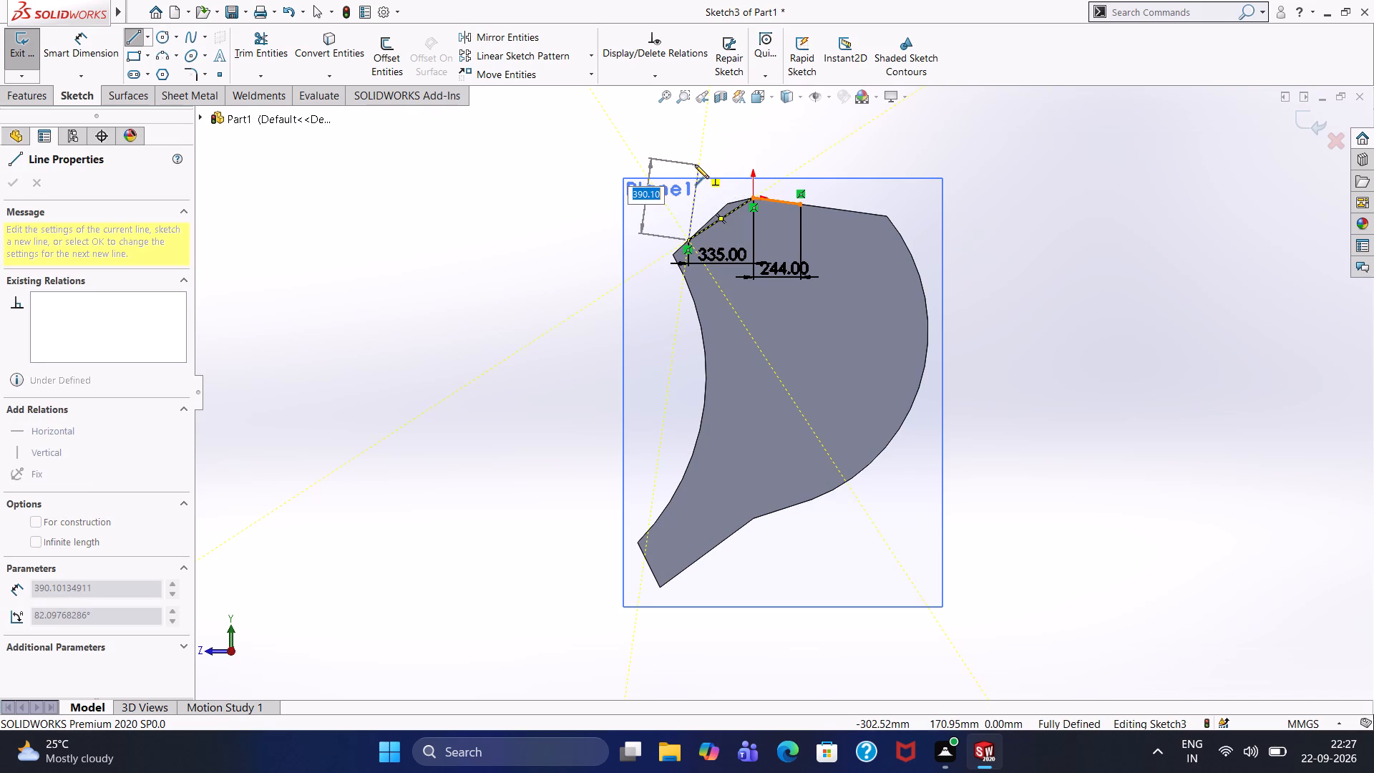
pyautogui.click(695, 165)
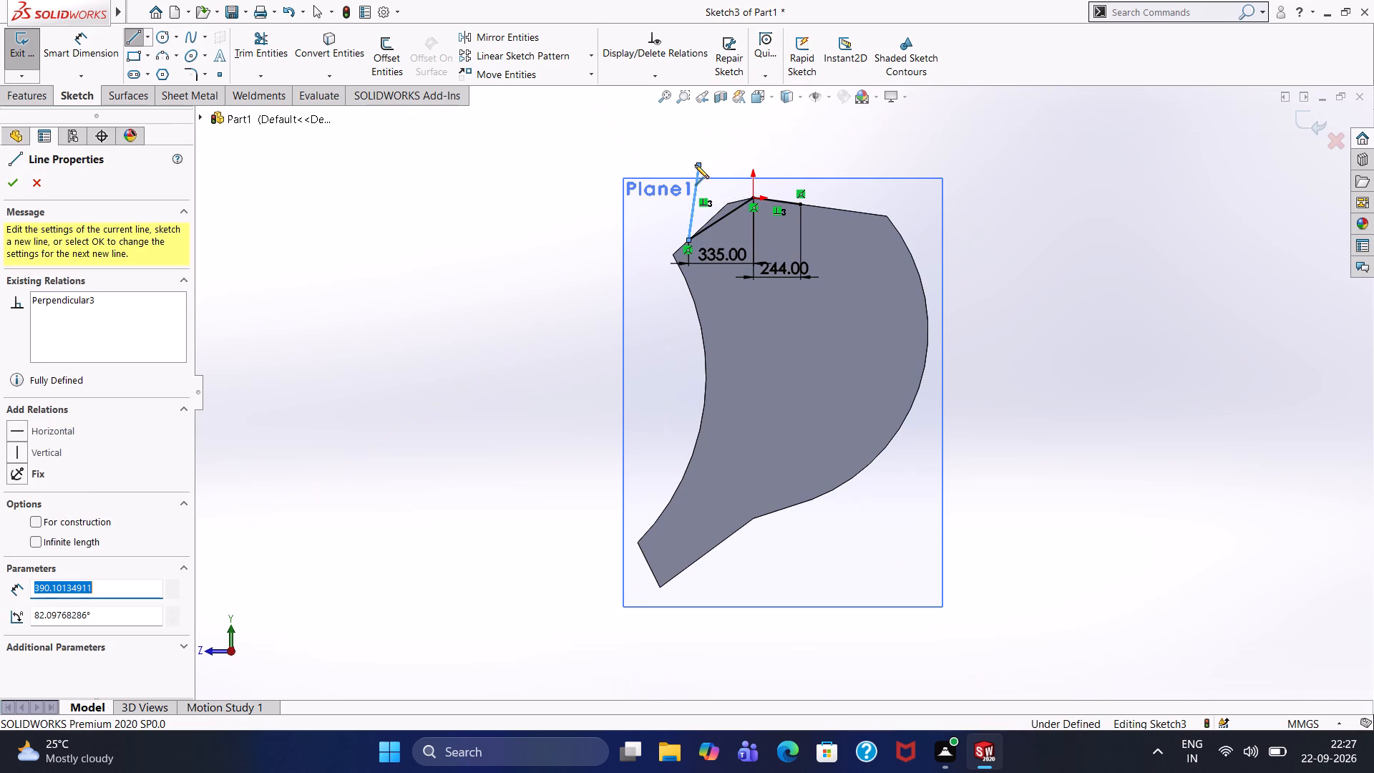
pyautogui.press('Escape')
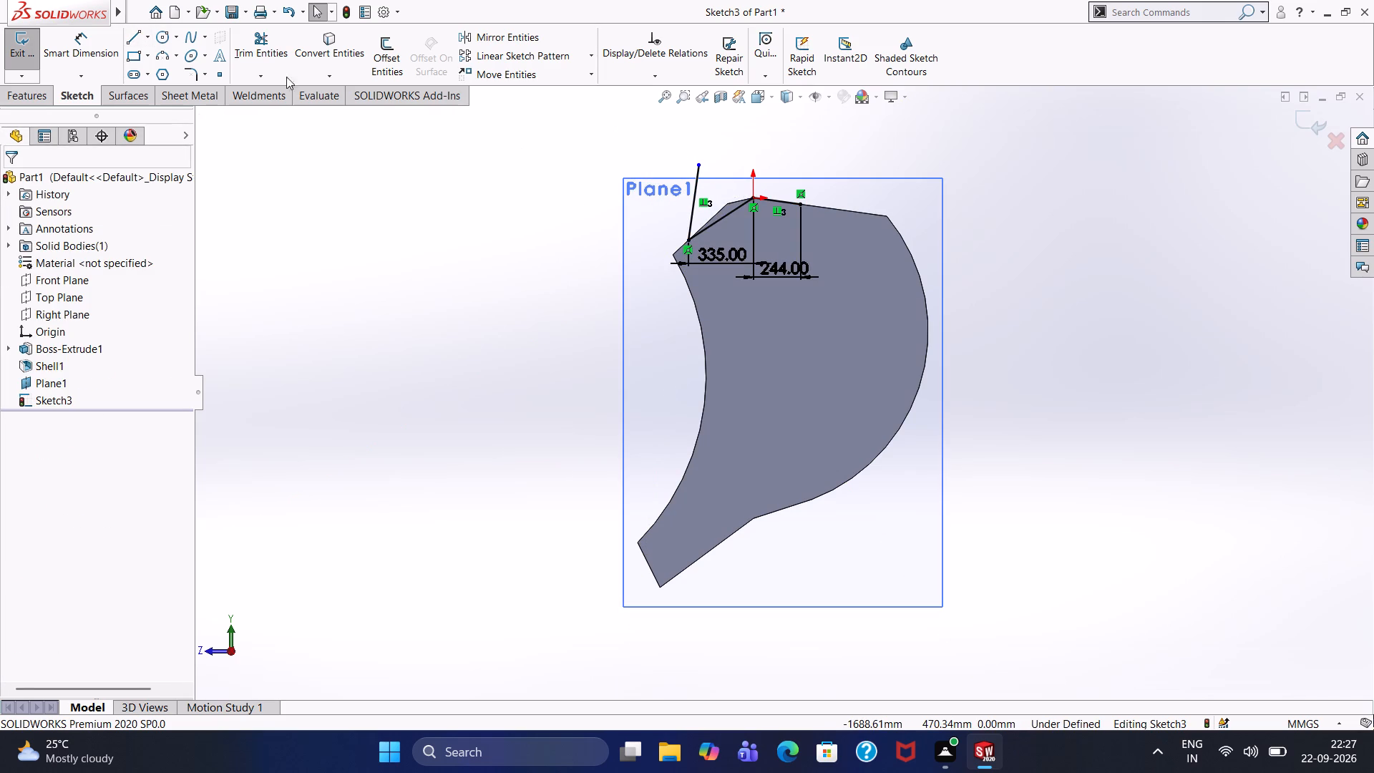
# Sketch a three-line chain from the 244 mm line's free end: vertical about 90 mm, sloping to above the origin, then a rising segment about 123 mm.
pyautogui.click(130, 39)
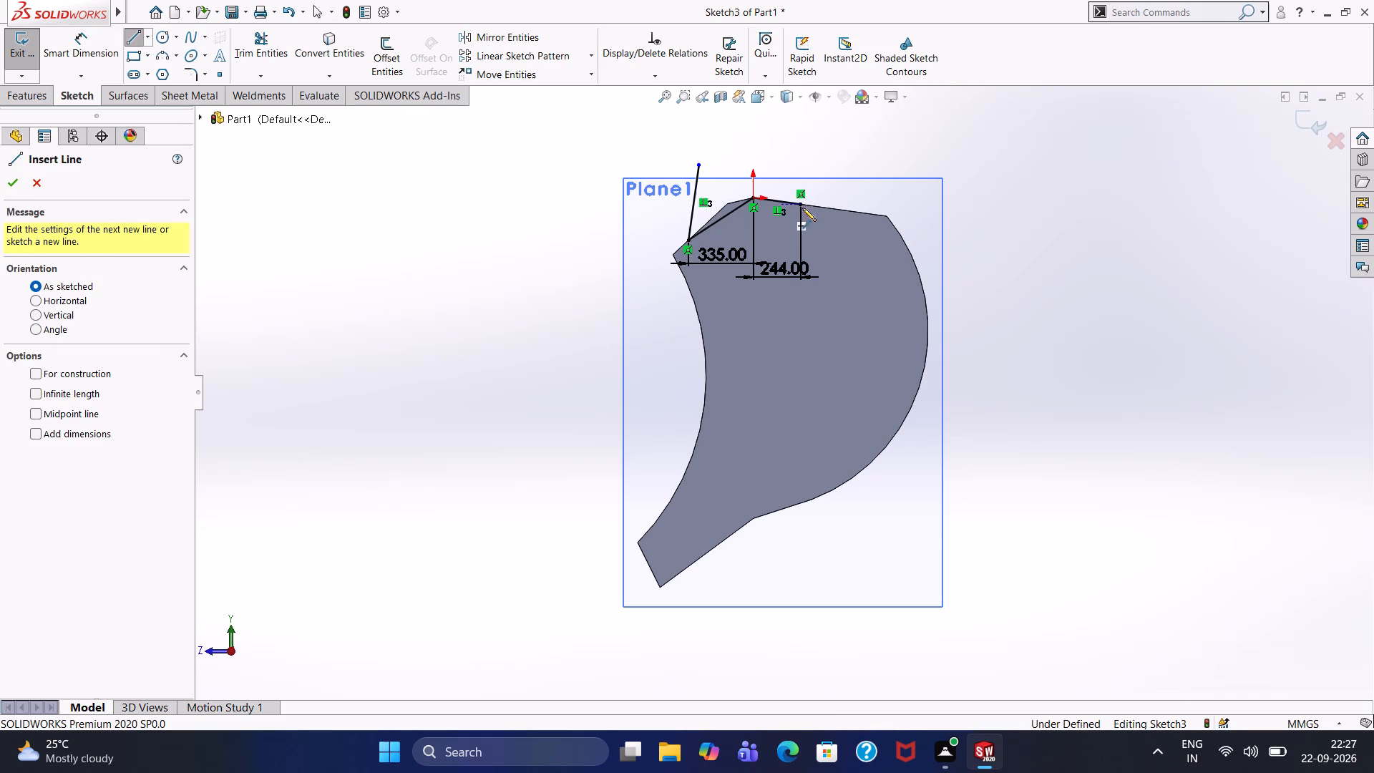
pyautogui.click(801, 203)
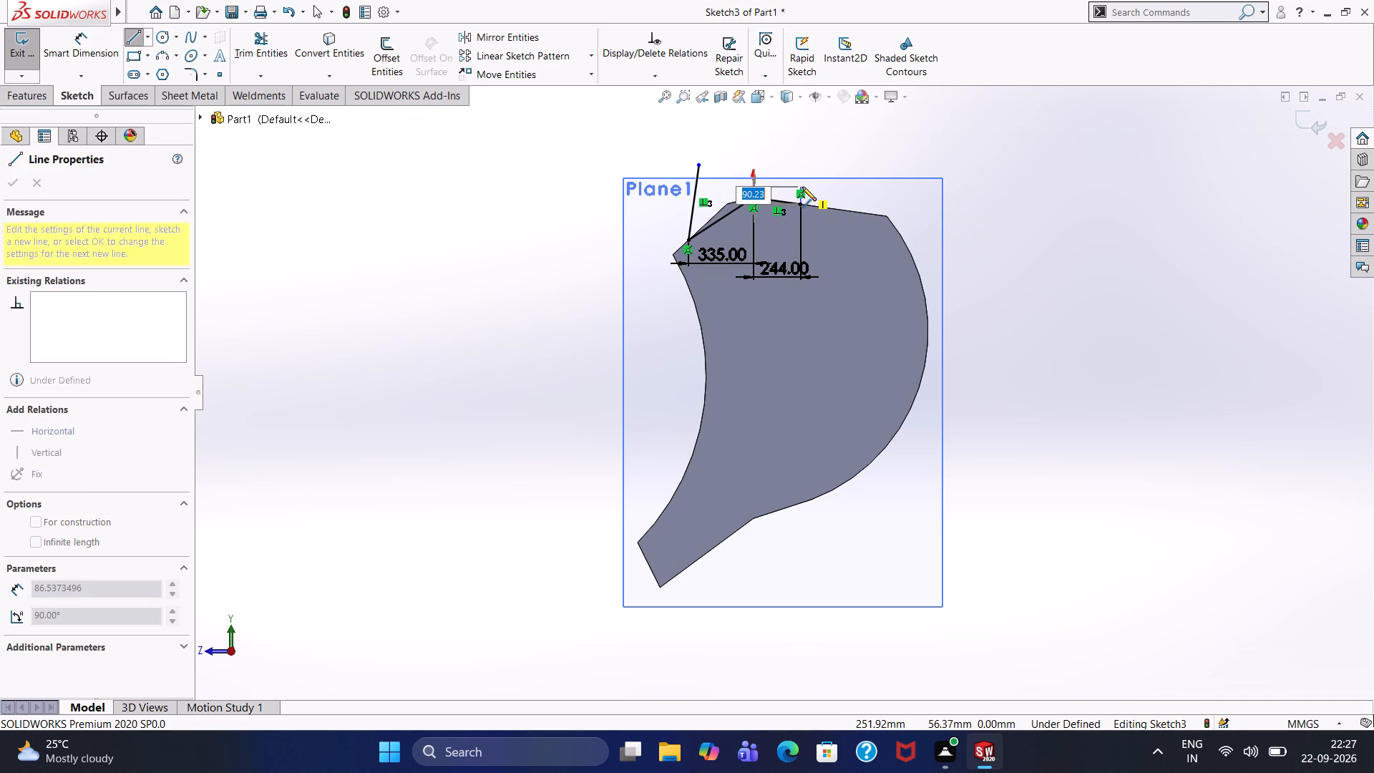
pyautogui.click(802, 187)
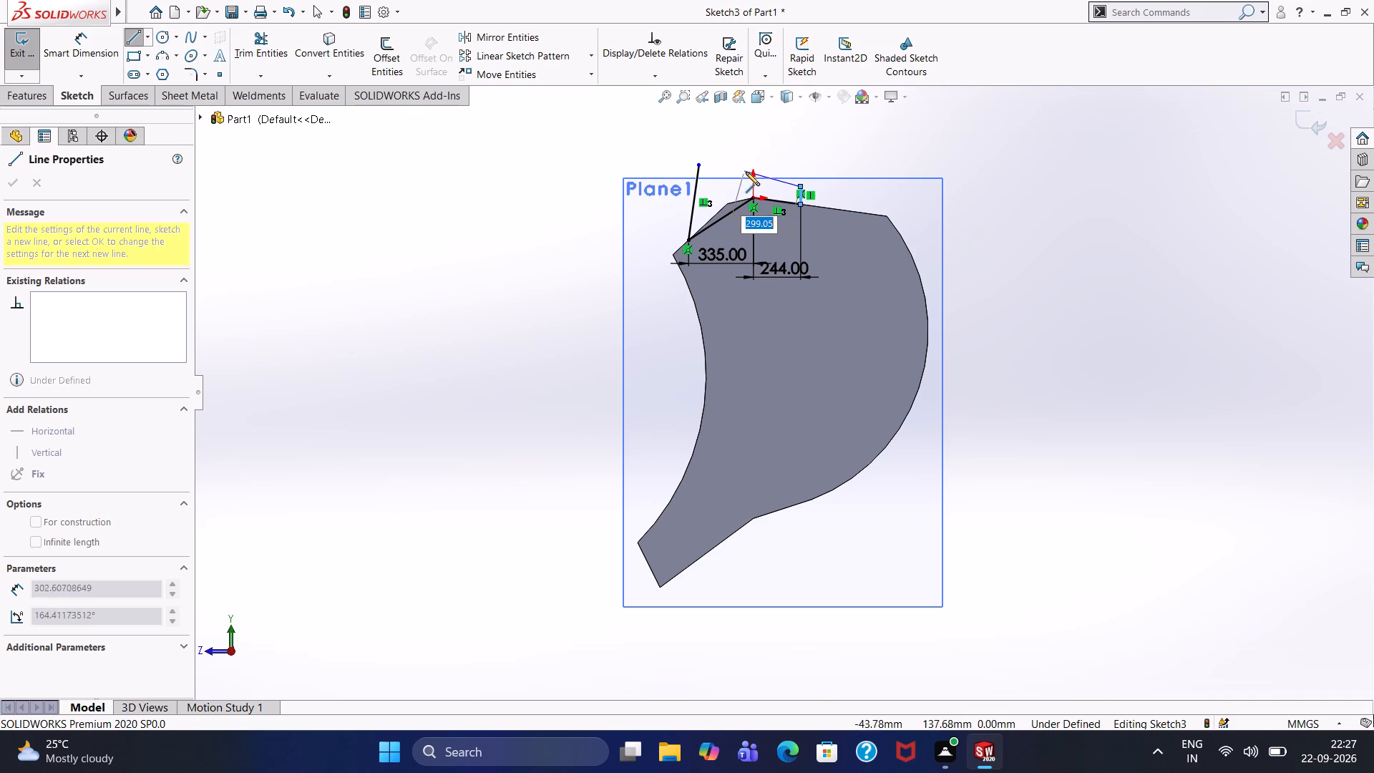
pyautogui.click(751, 172)
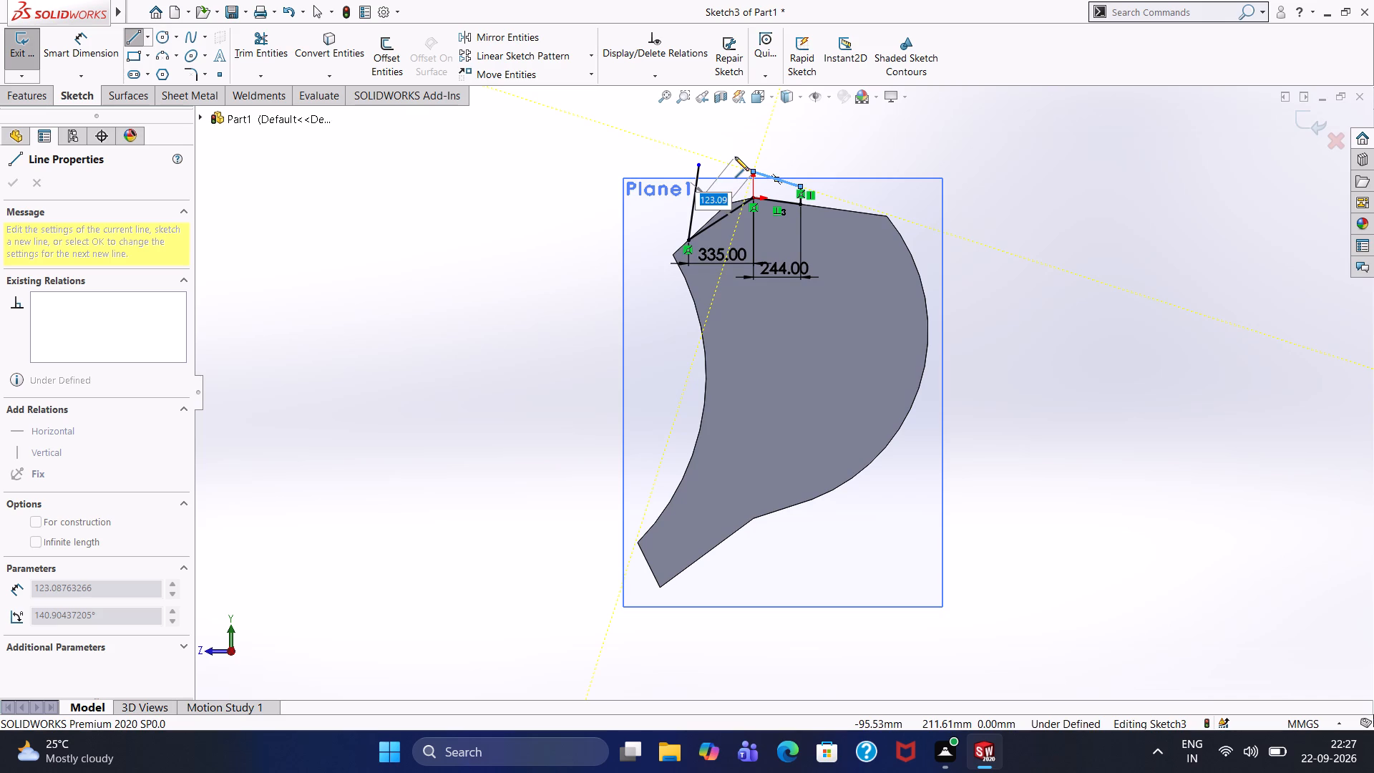
pyautogui.click(735, 157)
pyautogui.press('Escape')
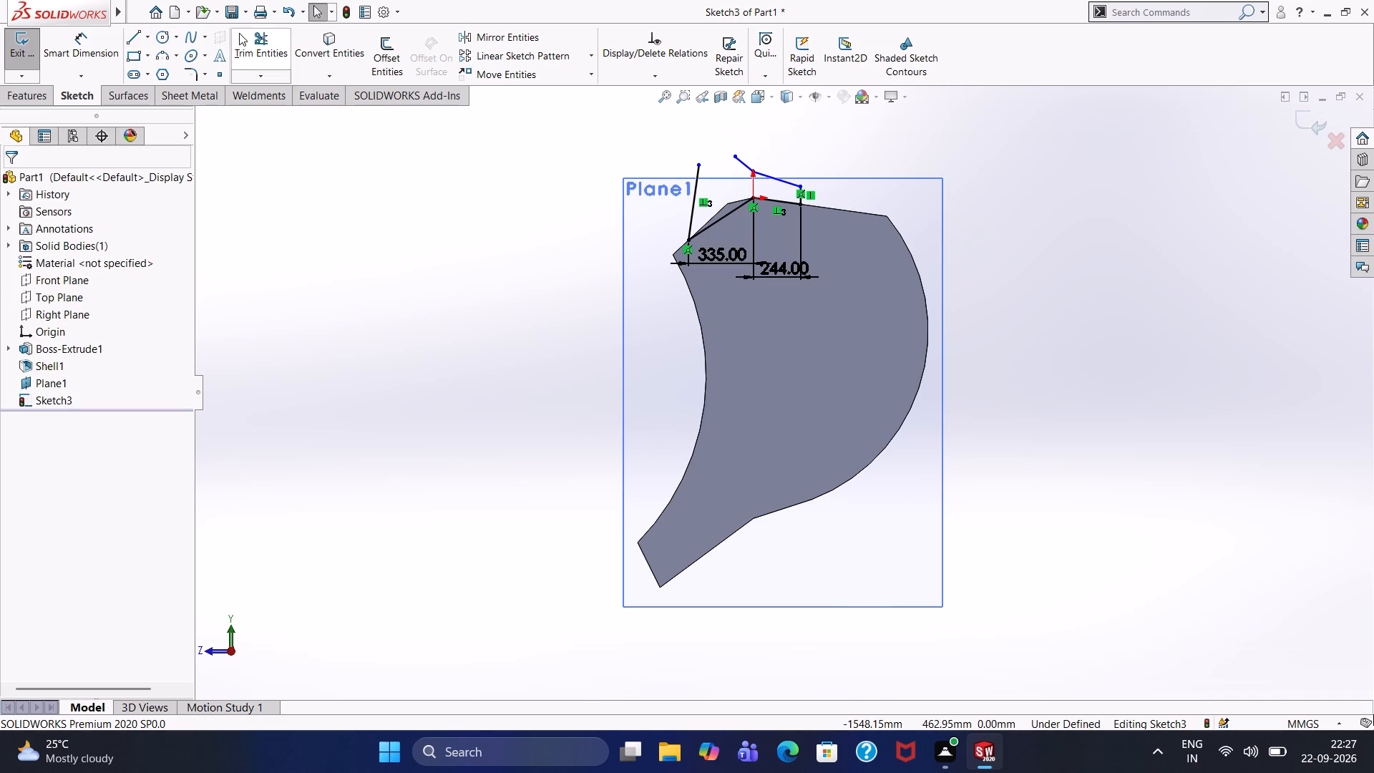
# Close the profile with a three-point arc of about 135 mm radius between the perpendicular line's upper end and the line chain's end.
pyautogui.click(160, 54)
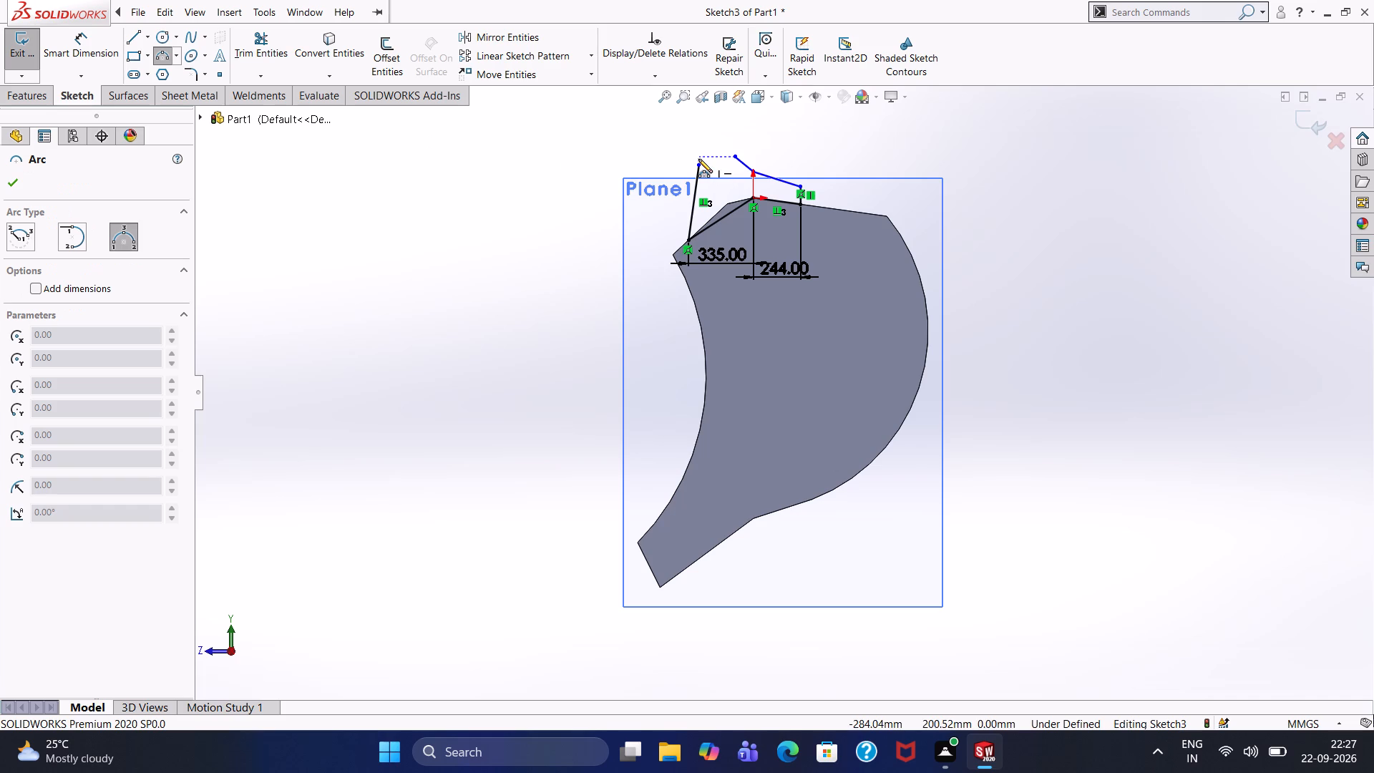
pyautogui.click(698, 162)
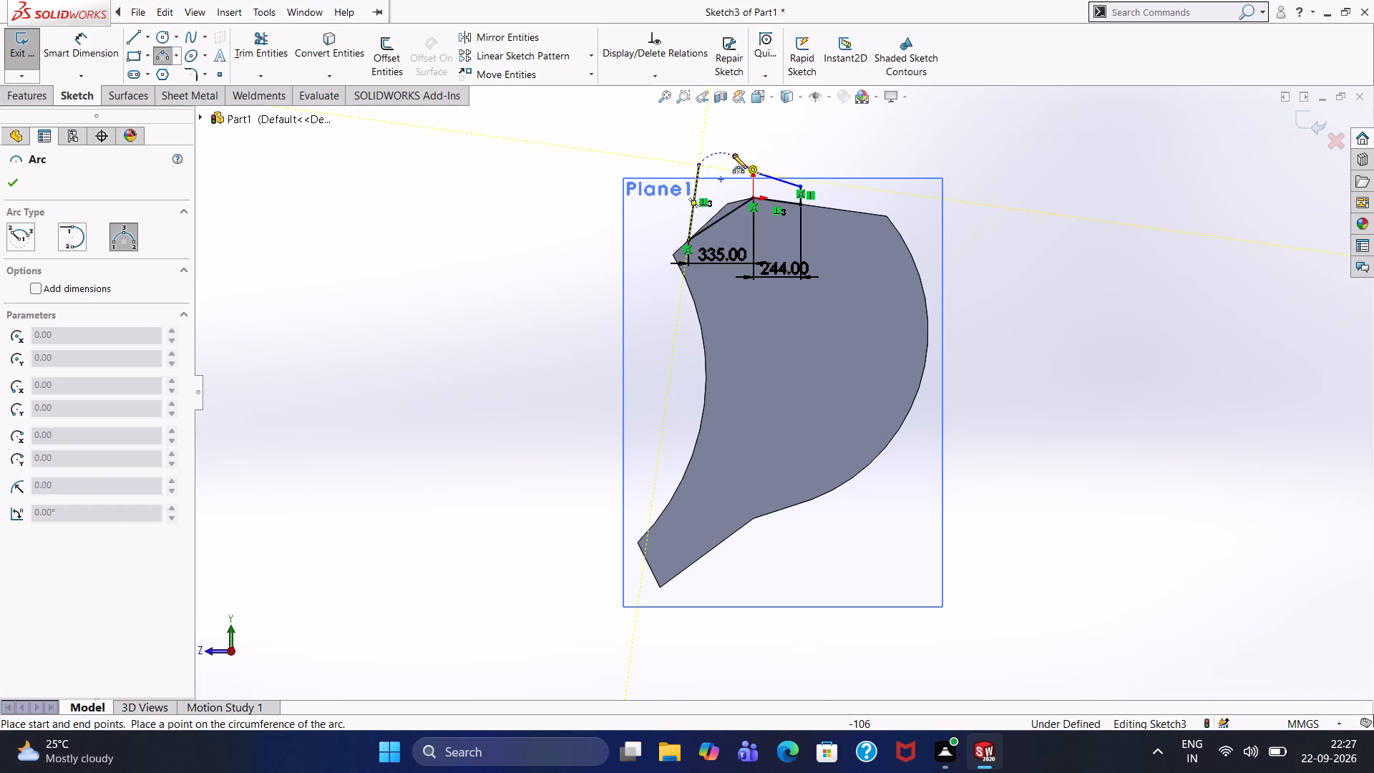
pyautogui.click(735, 155)
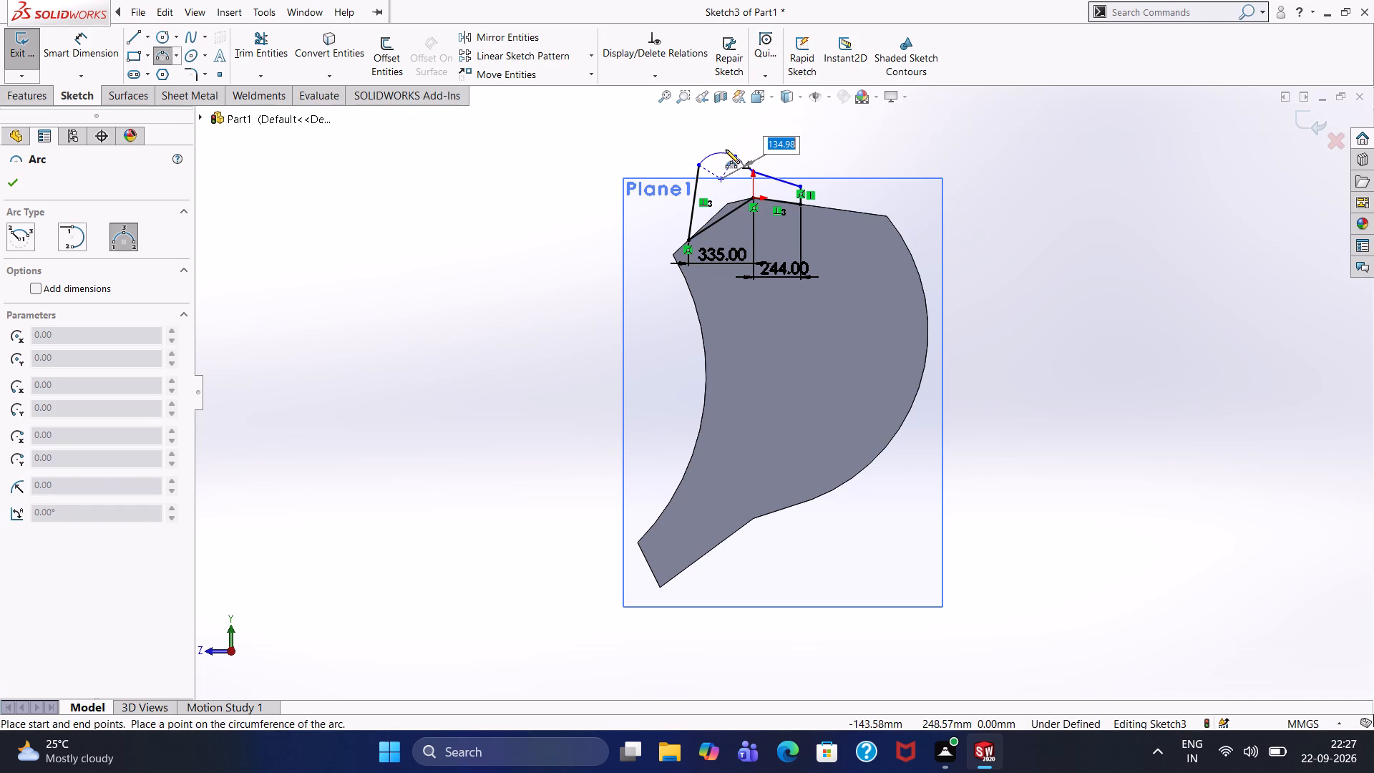
pyautogui.click(726, 150)
pyautogui.press('Escape')
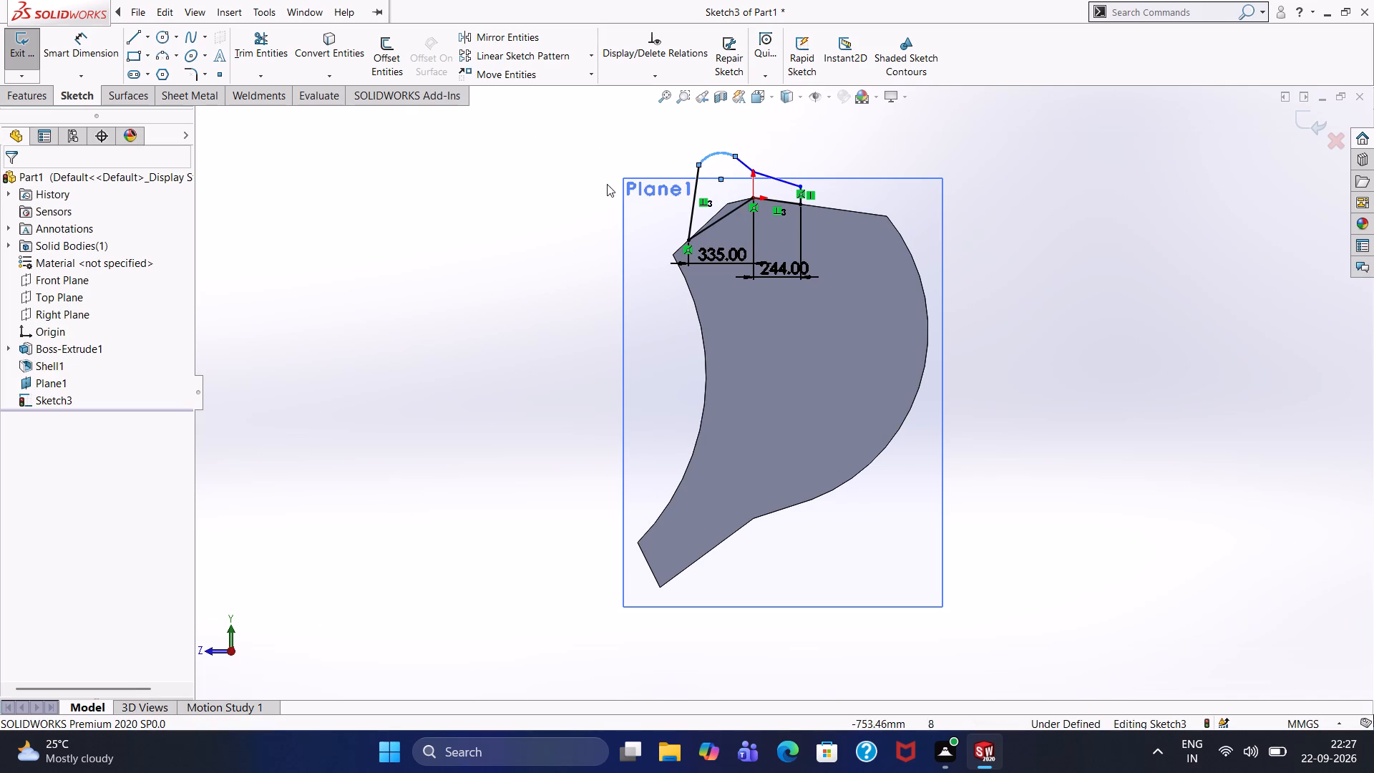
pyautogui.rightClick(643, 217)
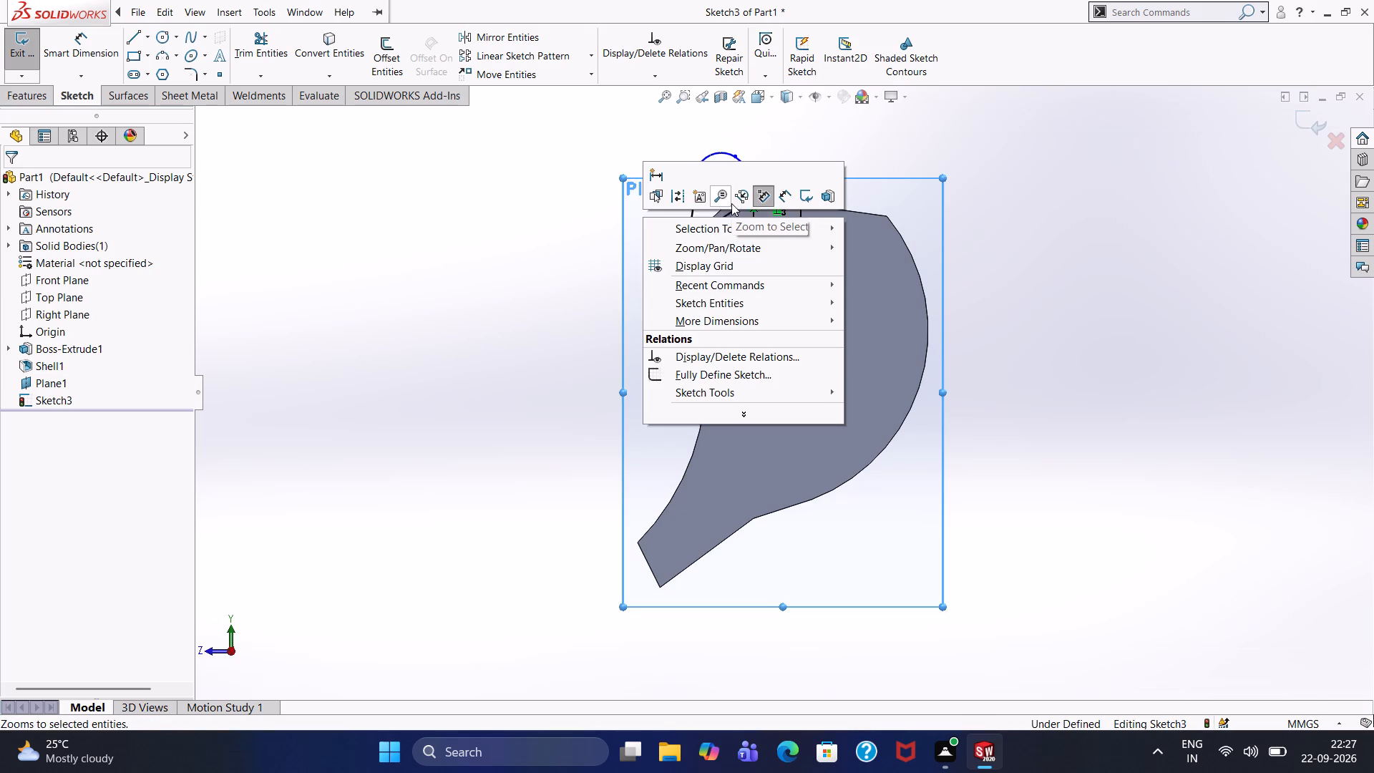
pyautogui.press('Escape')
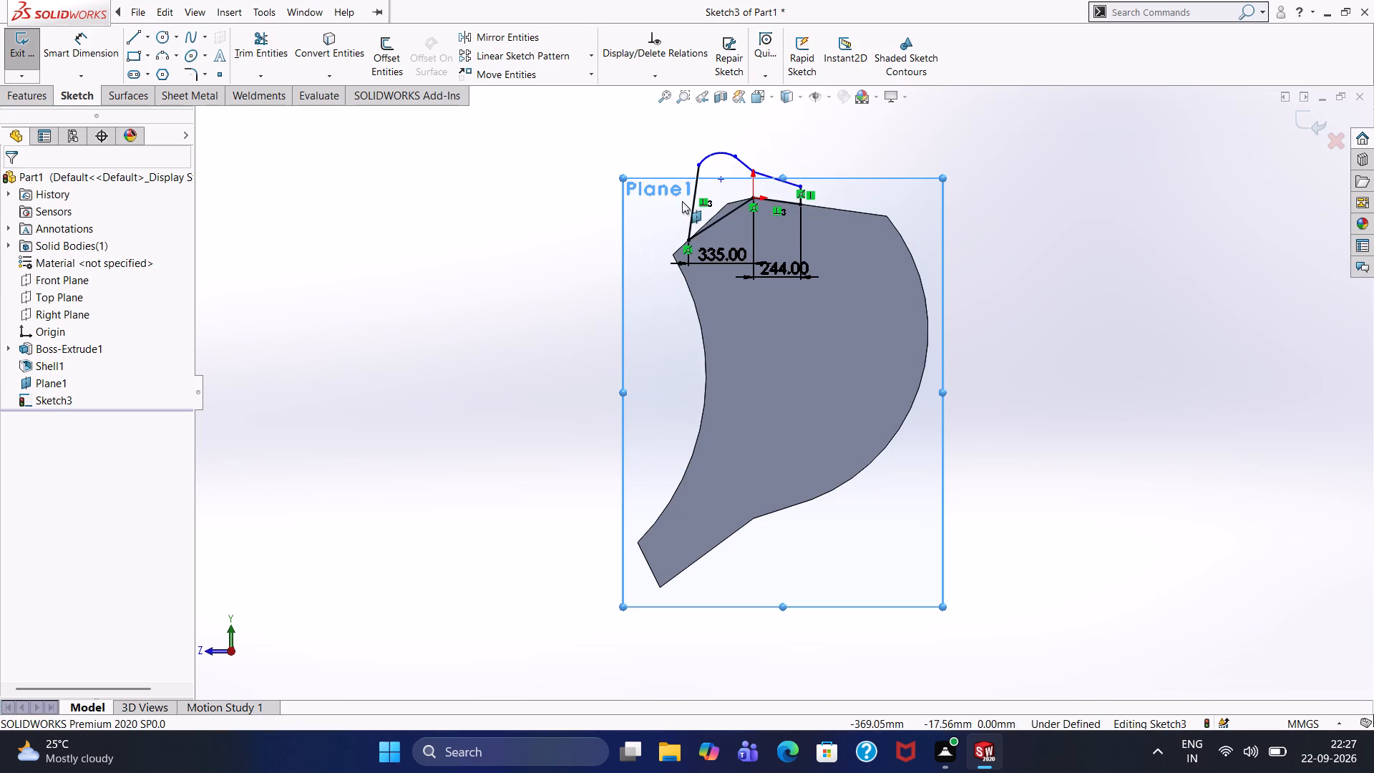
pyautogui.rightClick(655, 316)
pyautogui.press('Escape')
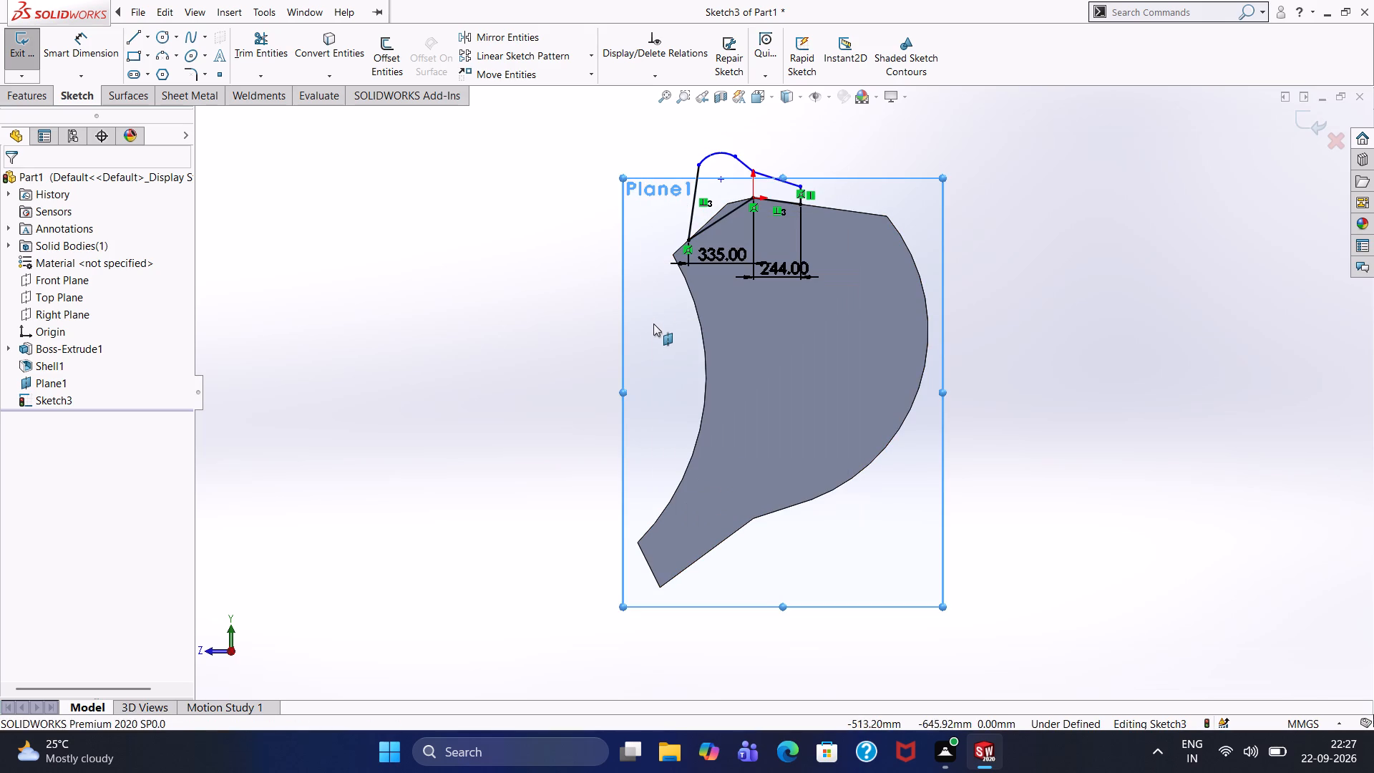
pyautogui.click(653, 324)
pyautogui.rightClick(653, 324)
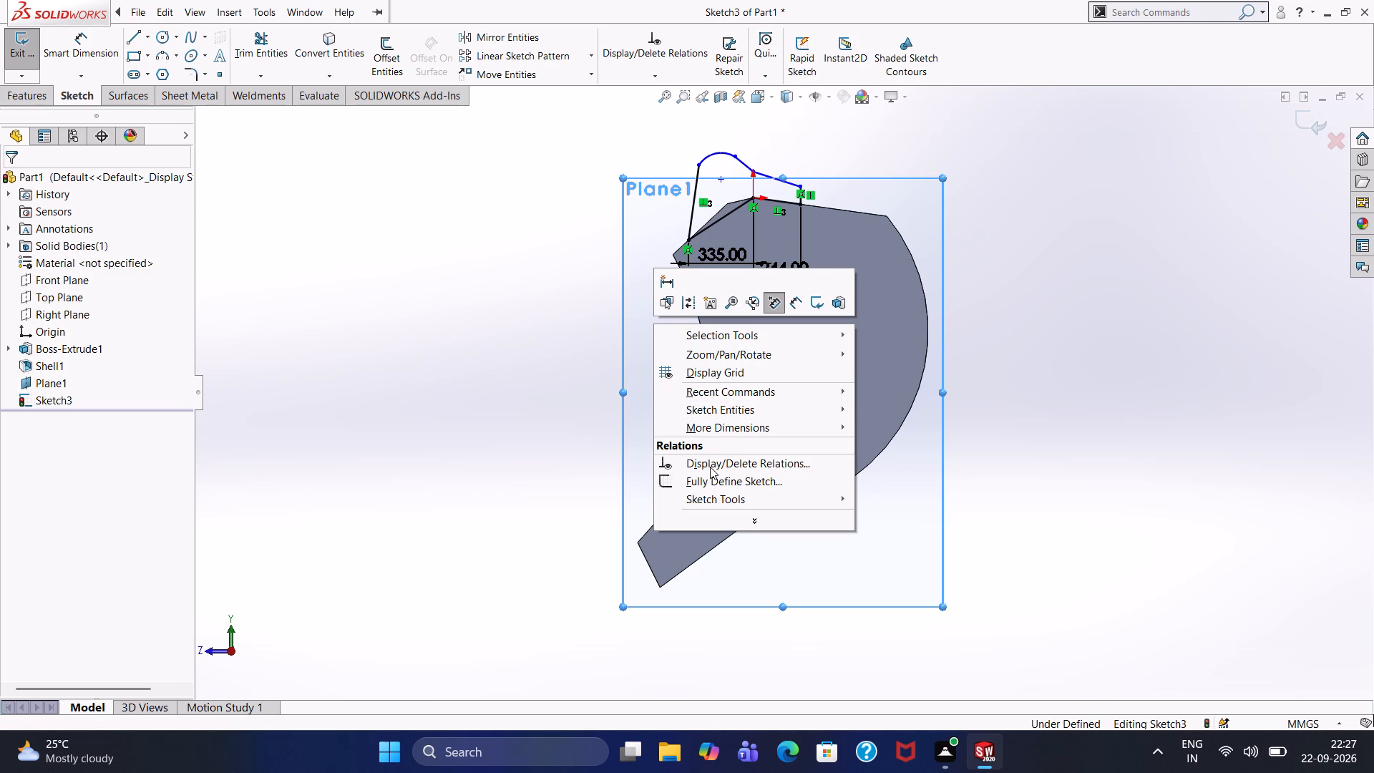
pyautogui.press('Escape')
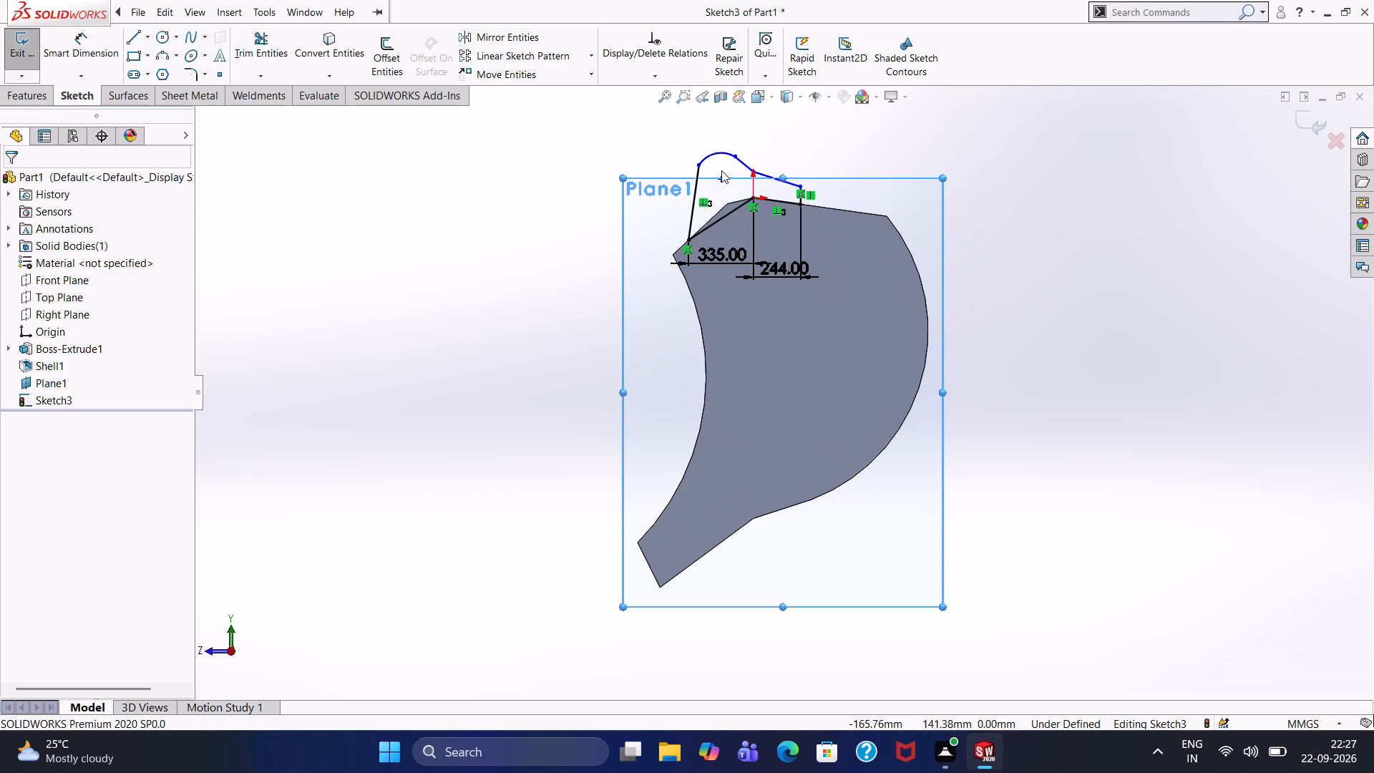
# Sketch a circle about 121 mm in diameter inside the ear's rounded end, beneath the arc.
pyautogui.click(167, 37)
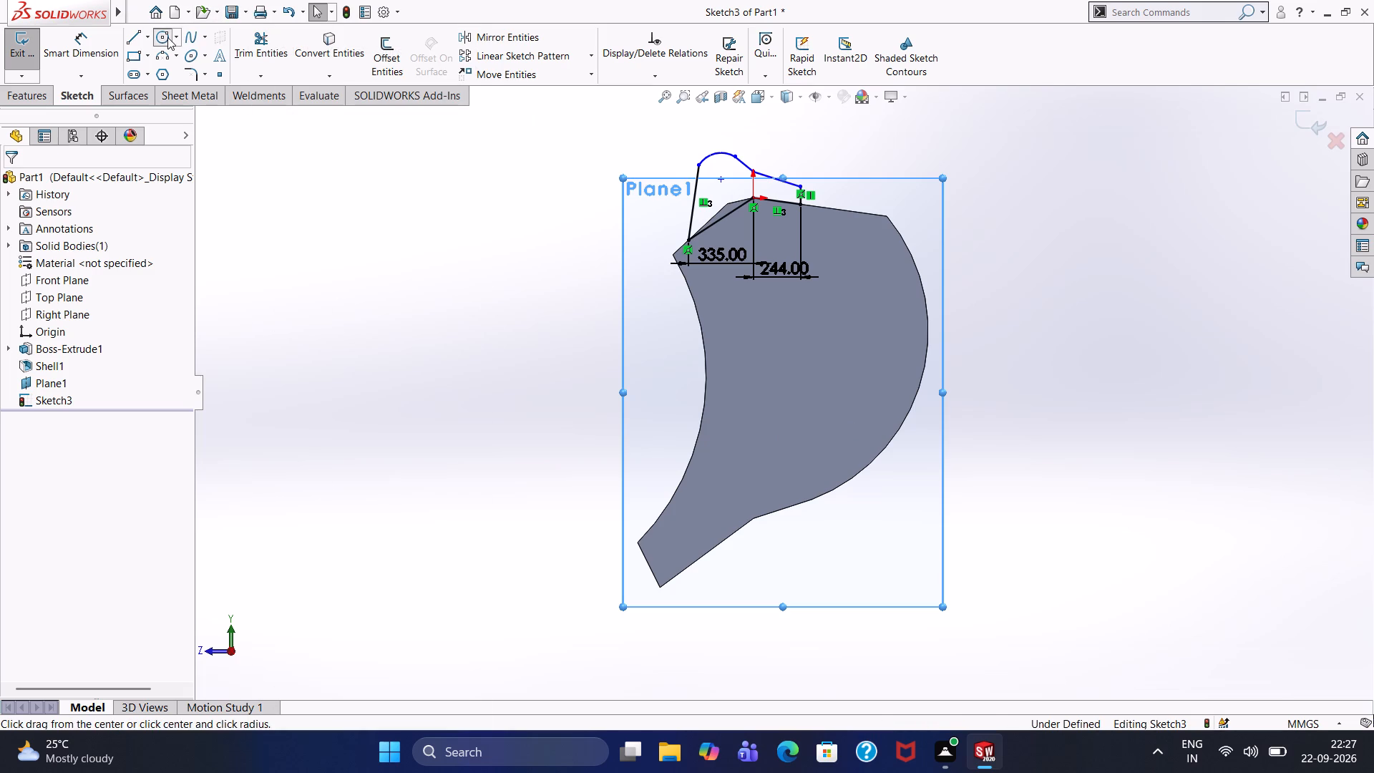
pyautogui.click(723, 180)
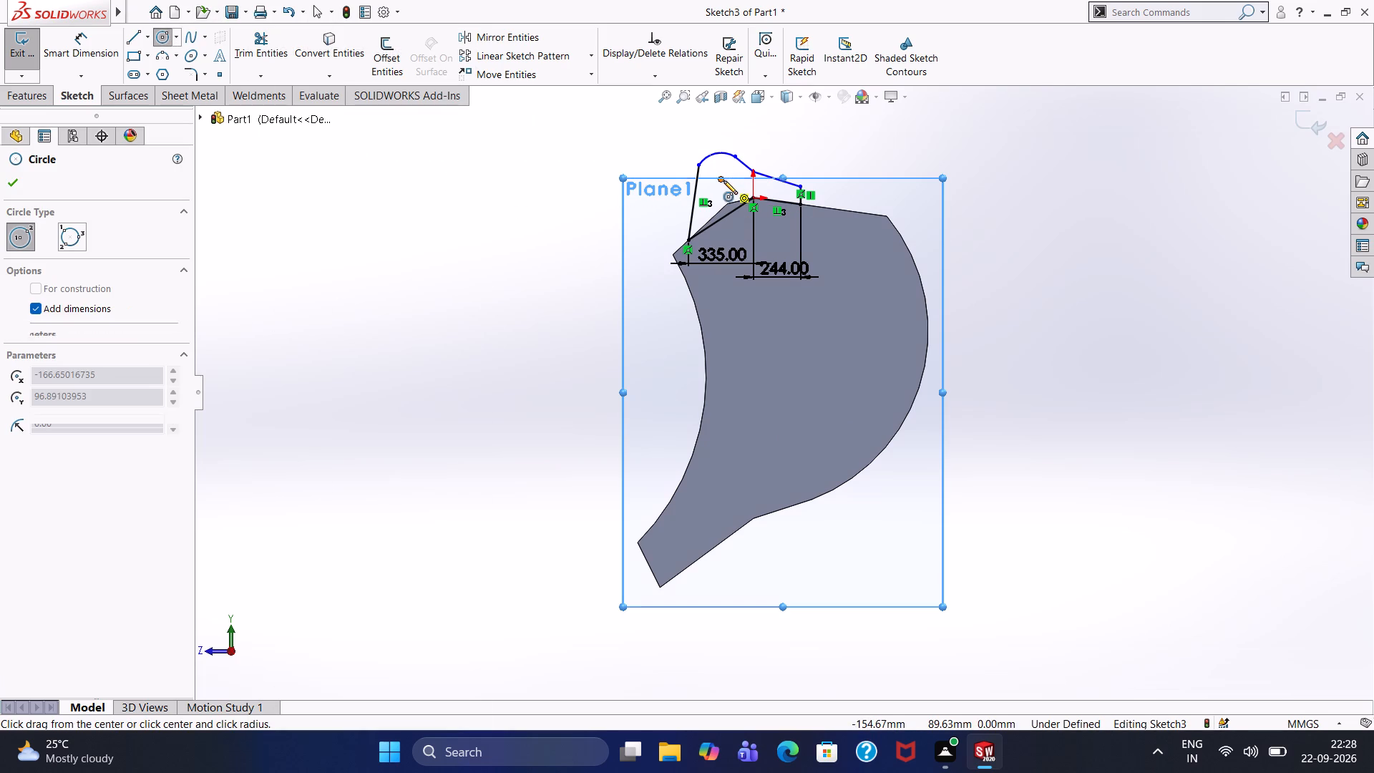
pyautogui.click(730, 190)
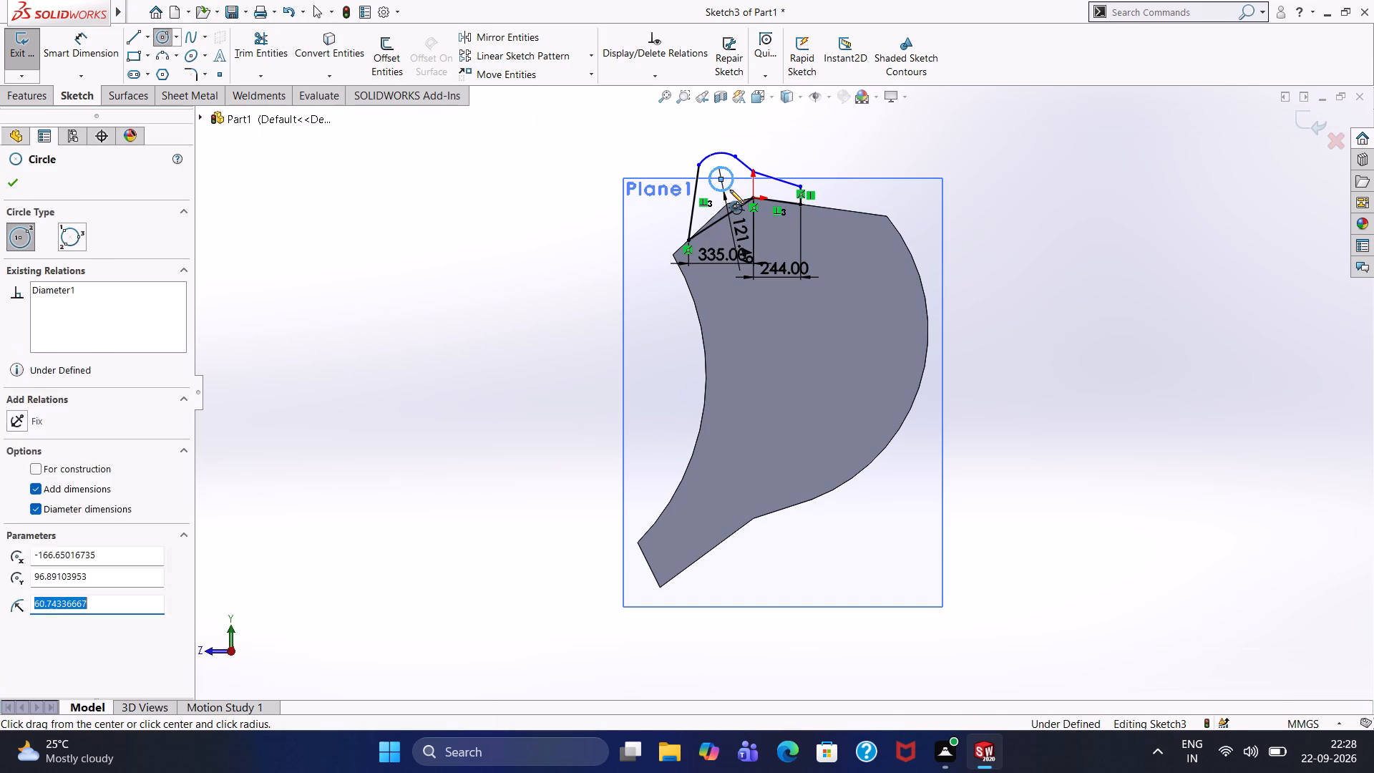
pyautogui.press('Escape')
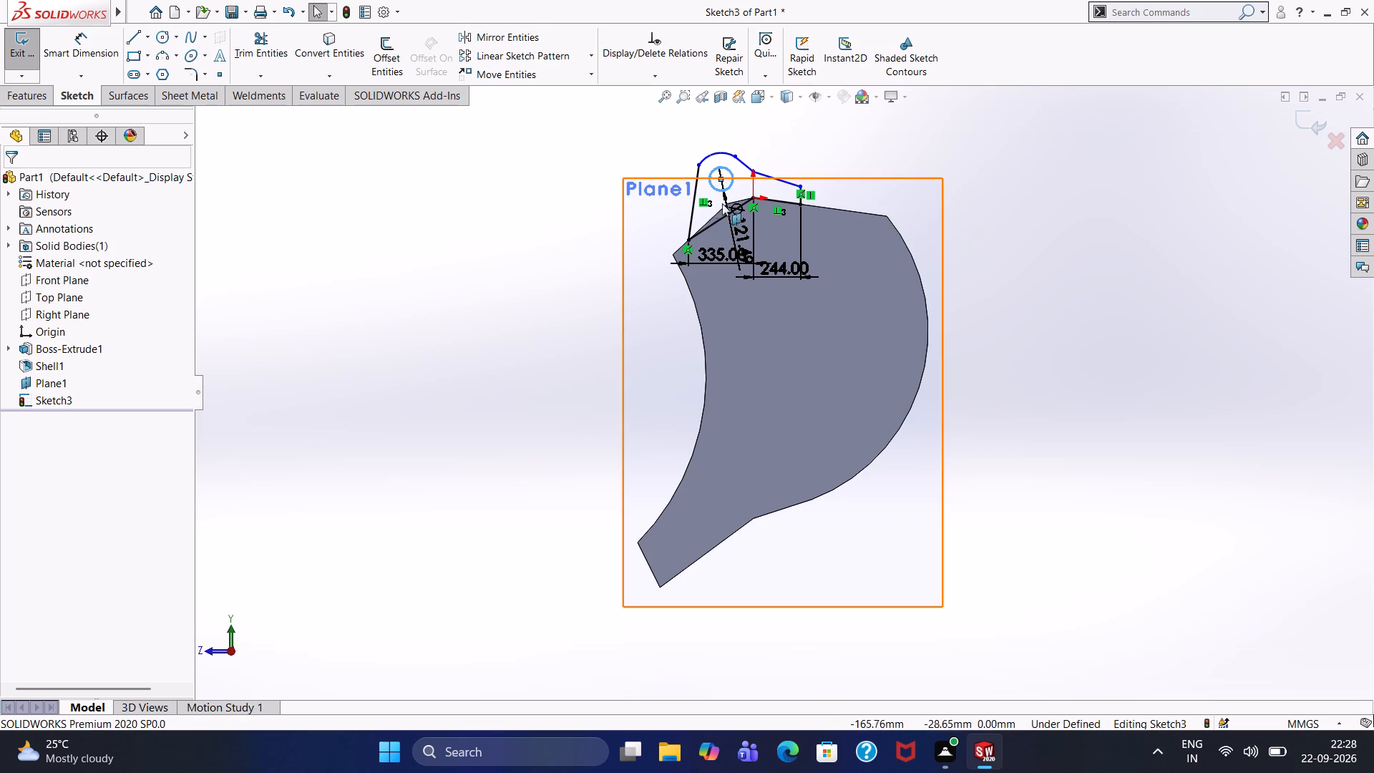
# Dimension the vertical extent of the line perpendicular to the 244 mm line as 247.83 mm.
pyautogui.click(693, 209)
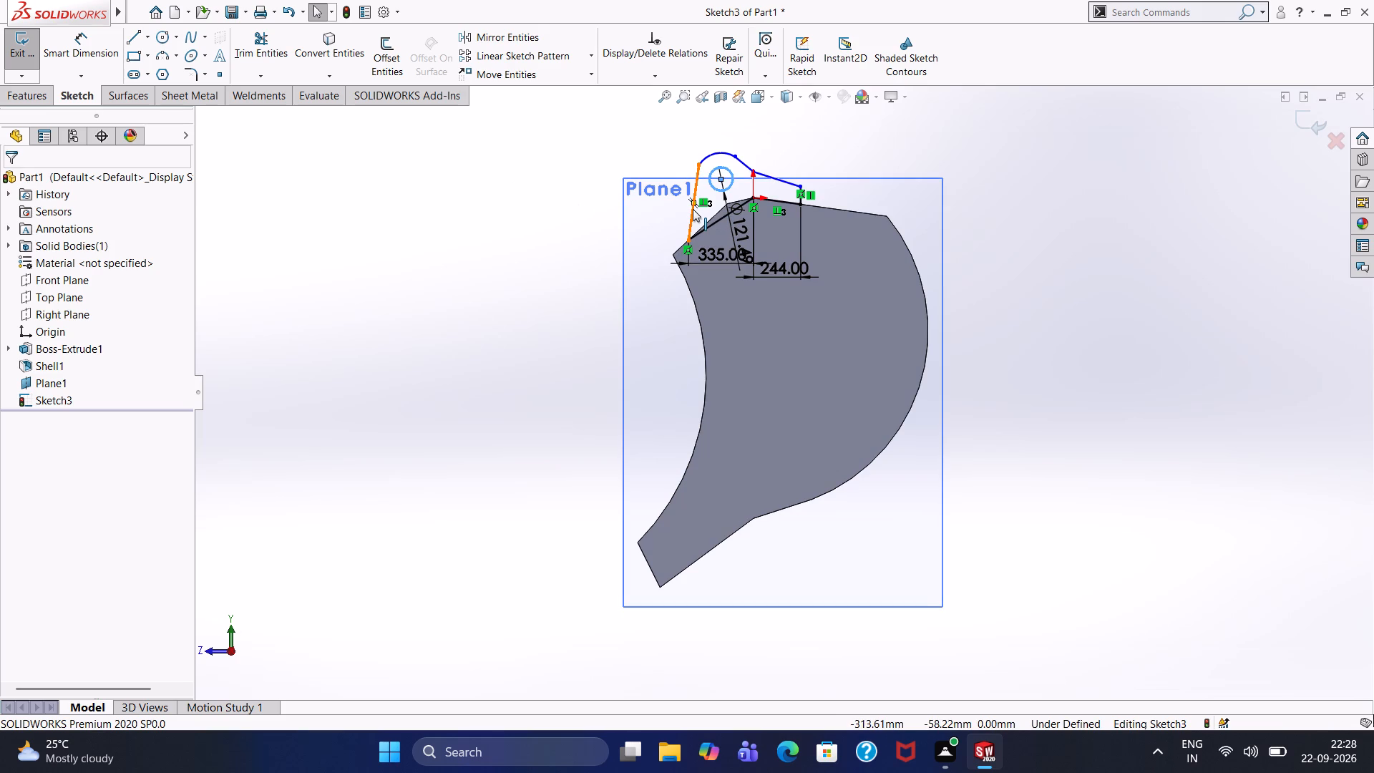
pyautogui.press('Escape')
pyautogui.click(94, 48)
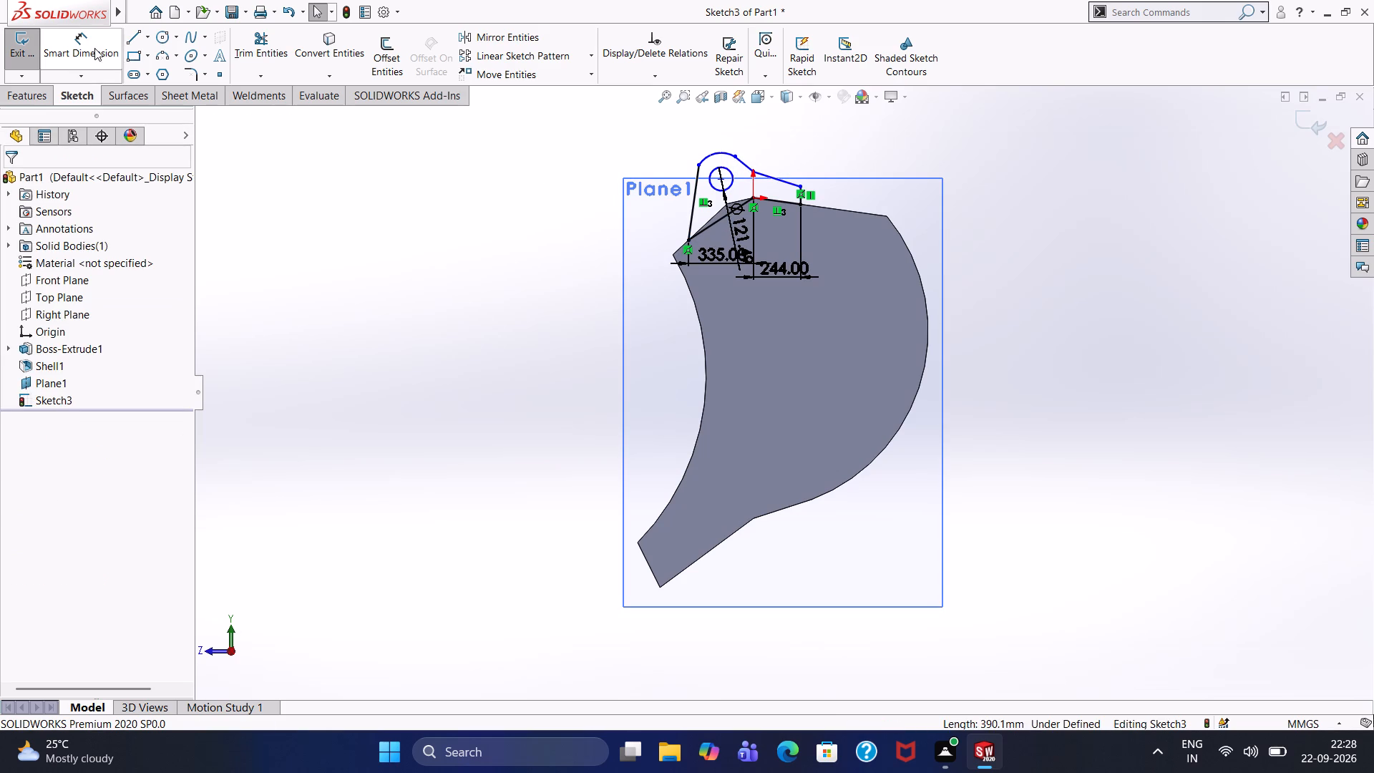
pyautogui.click(694, 214)
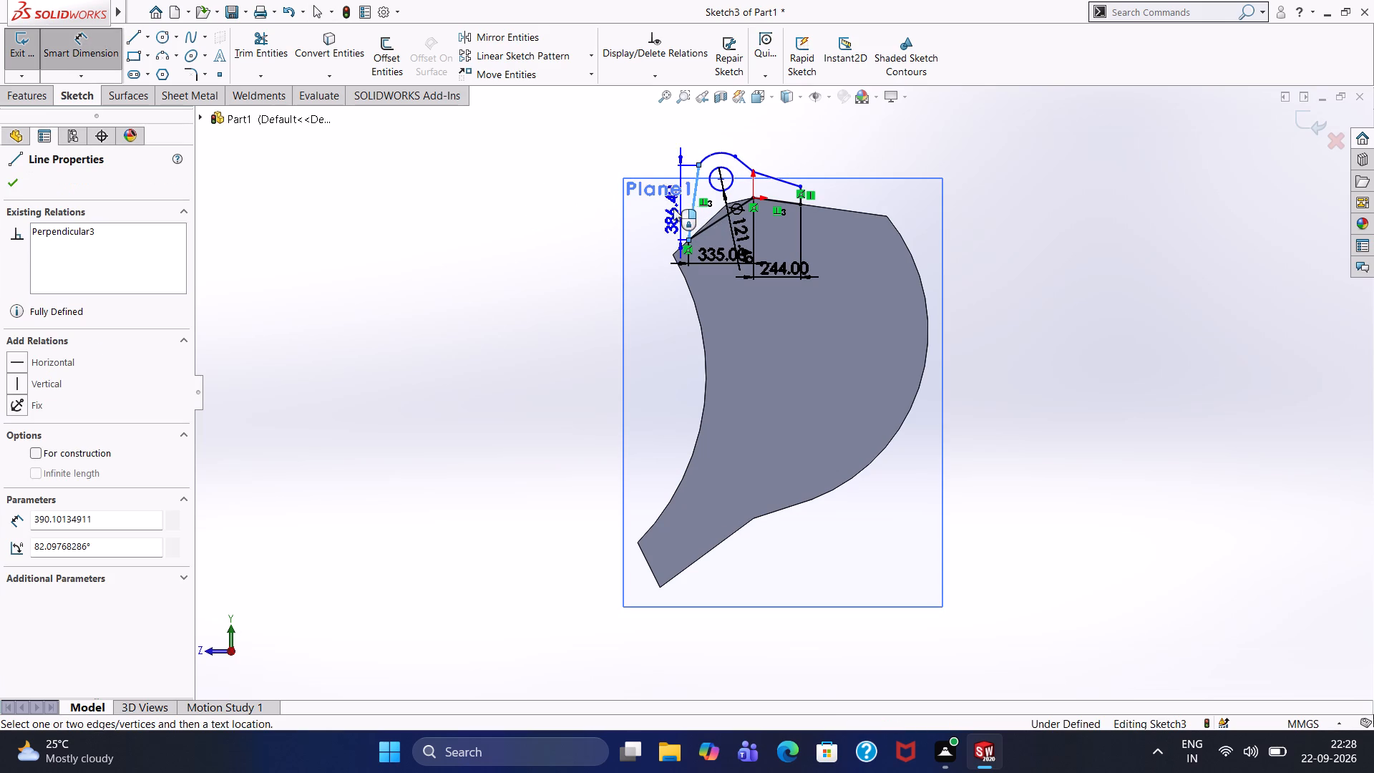
pyautogui.click(658, 205)
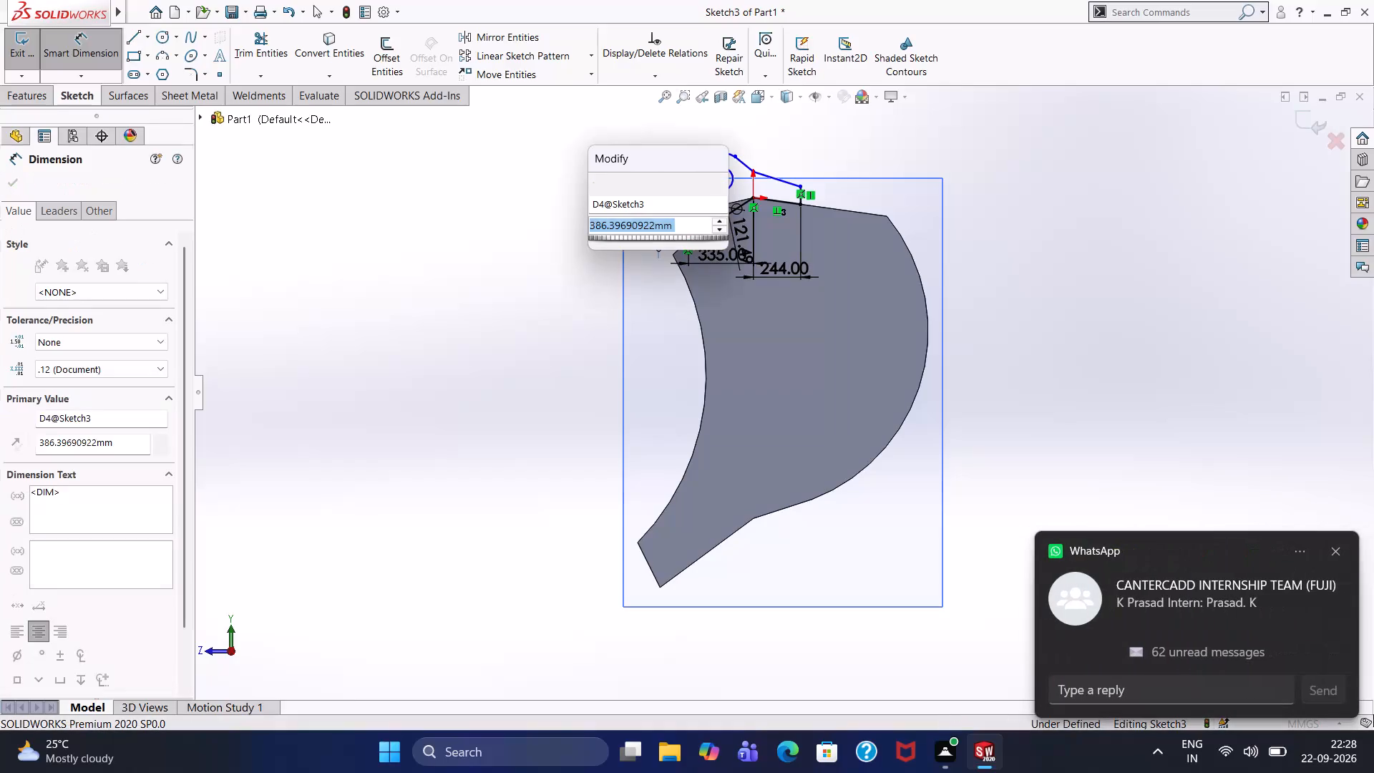
pyautogui.write('247')
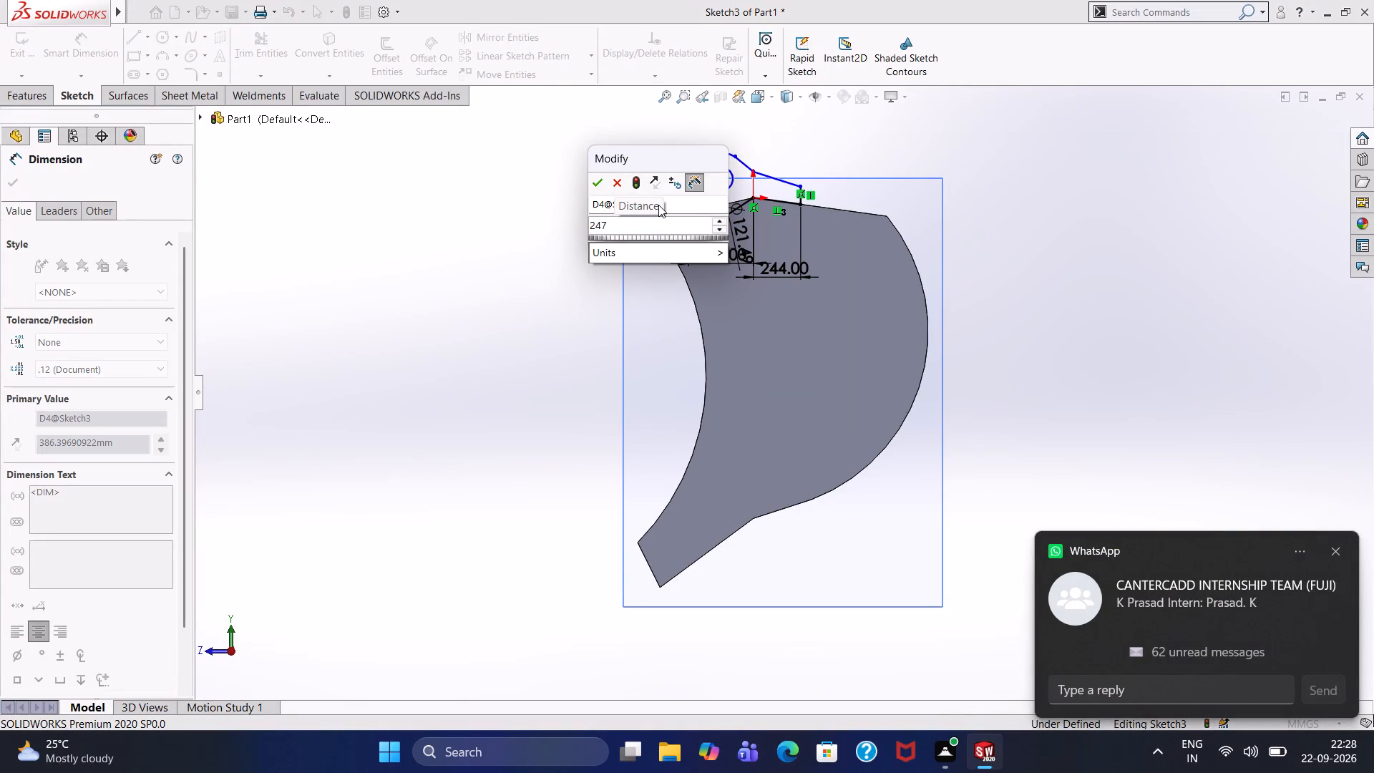
pyautogui.write('.83')
pyautogui.press('Return')
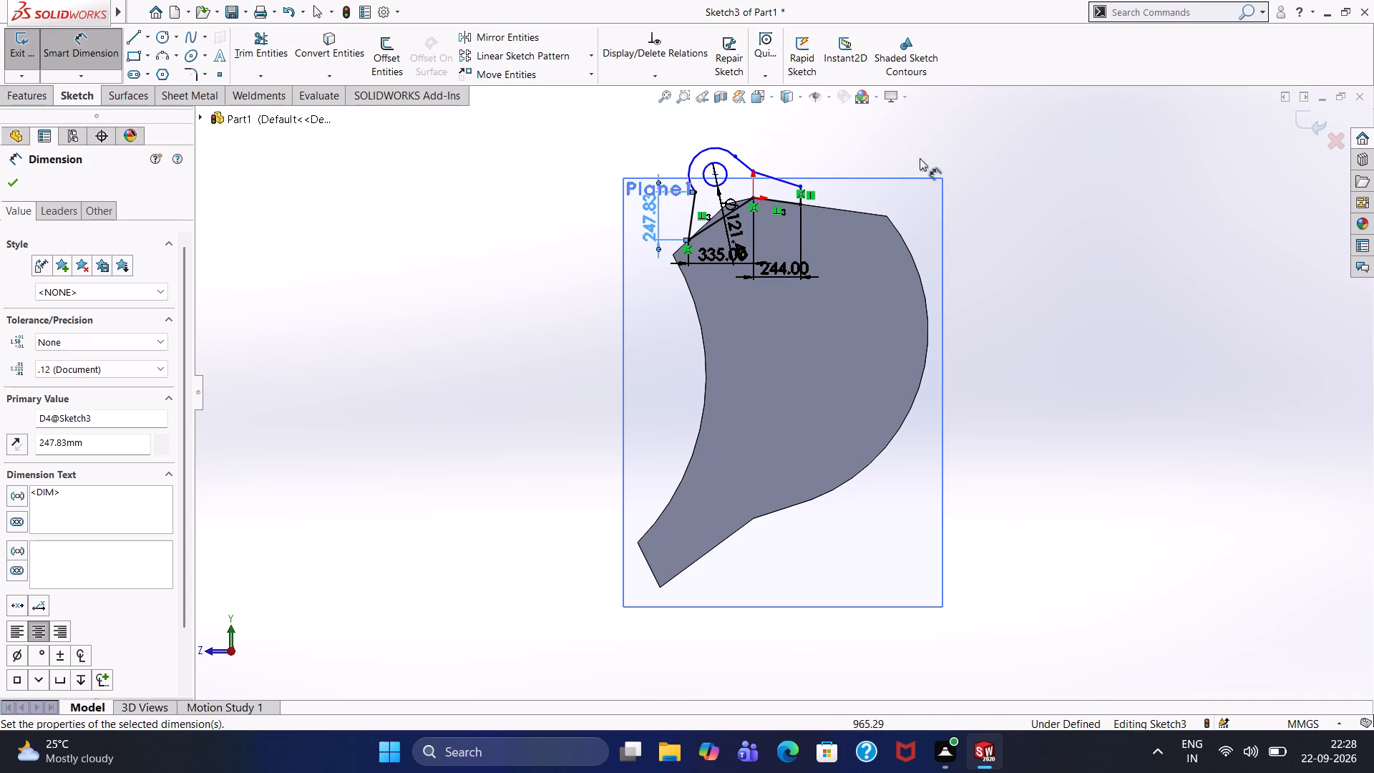
# Dimension the short vertical line at the 244 mm line's free end as 55 mm.
pyautogui.scroll(4, 811, 202)
pyautogui.scroll(-3, 800, 261)
pyautogui.scroll(-1, 785, 360)
pyautogui.scroll(1, 785, 360)
pyautogui.scroll(-1, 785, 360)
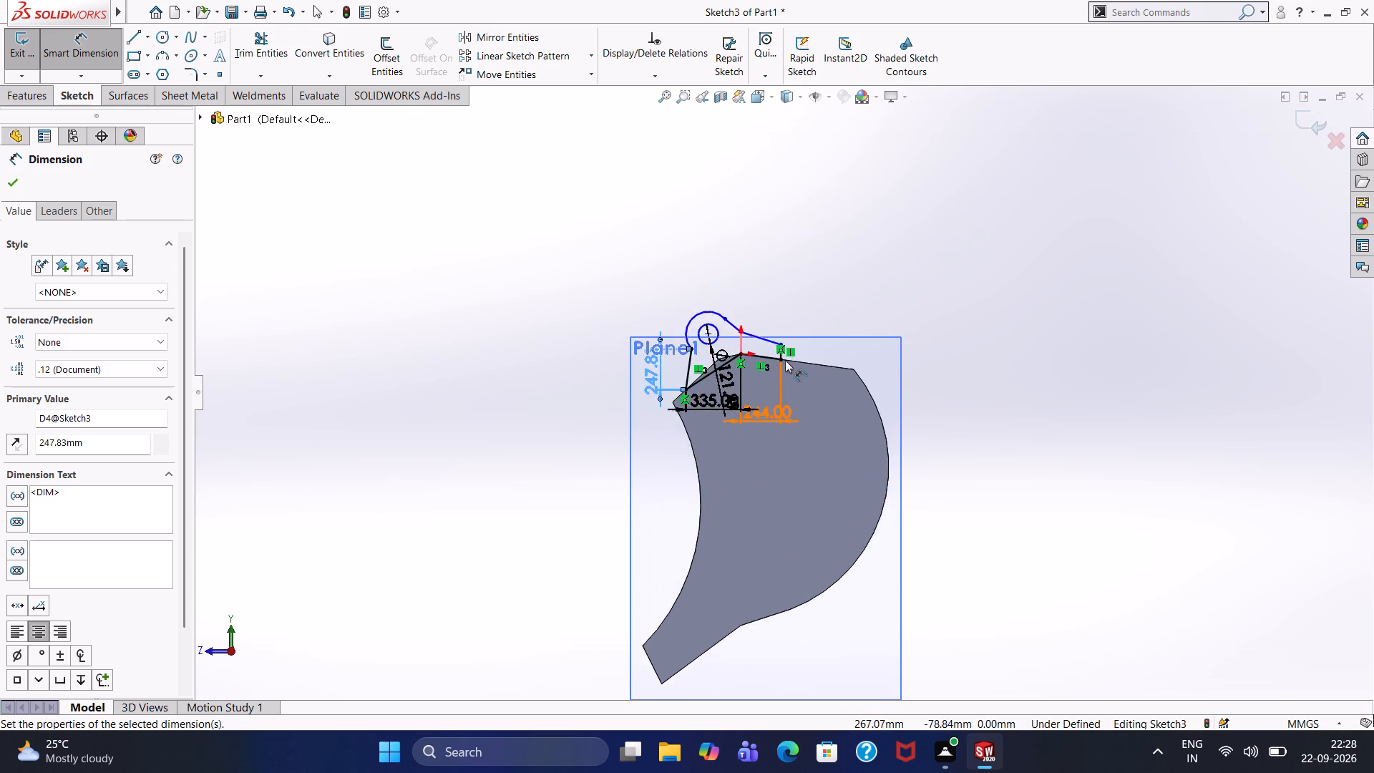
pyautogui.scroll(-6, 785, 360)
pyautogui.scroll(1, 785, 359)
pyautogui.scroll(-6, 785, 359)
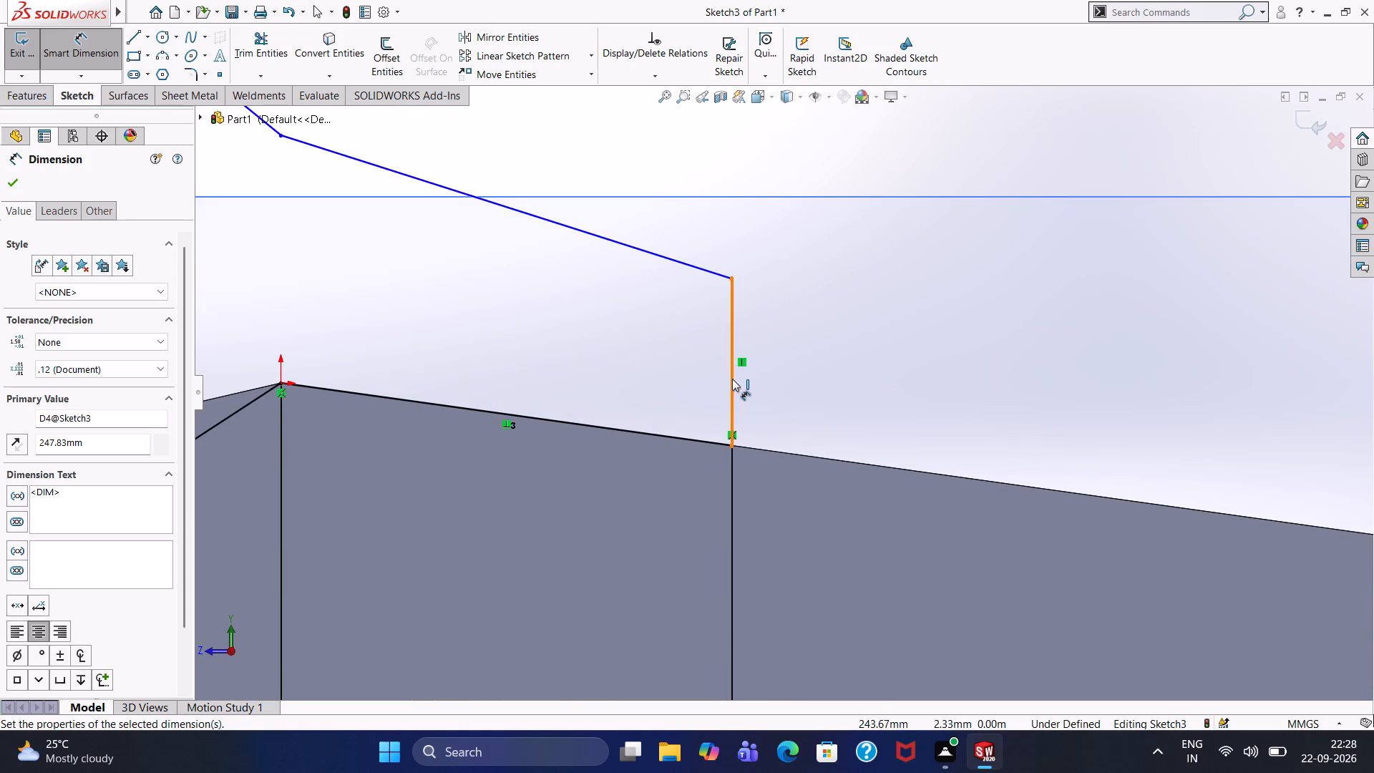
pyautogui.click(732, 379)
pyautogui.click(893, 383)
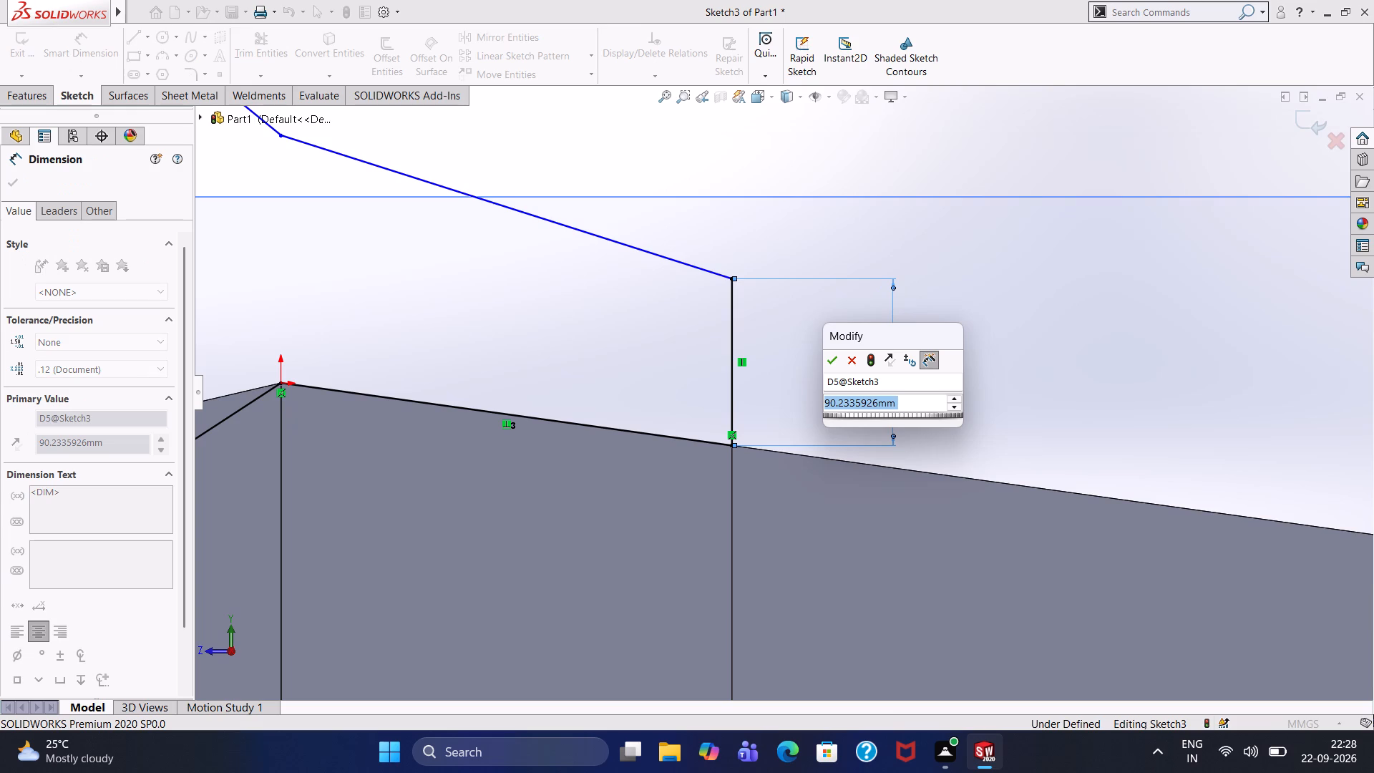
pyautogui.write('55')
pyautogui.press('Return')
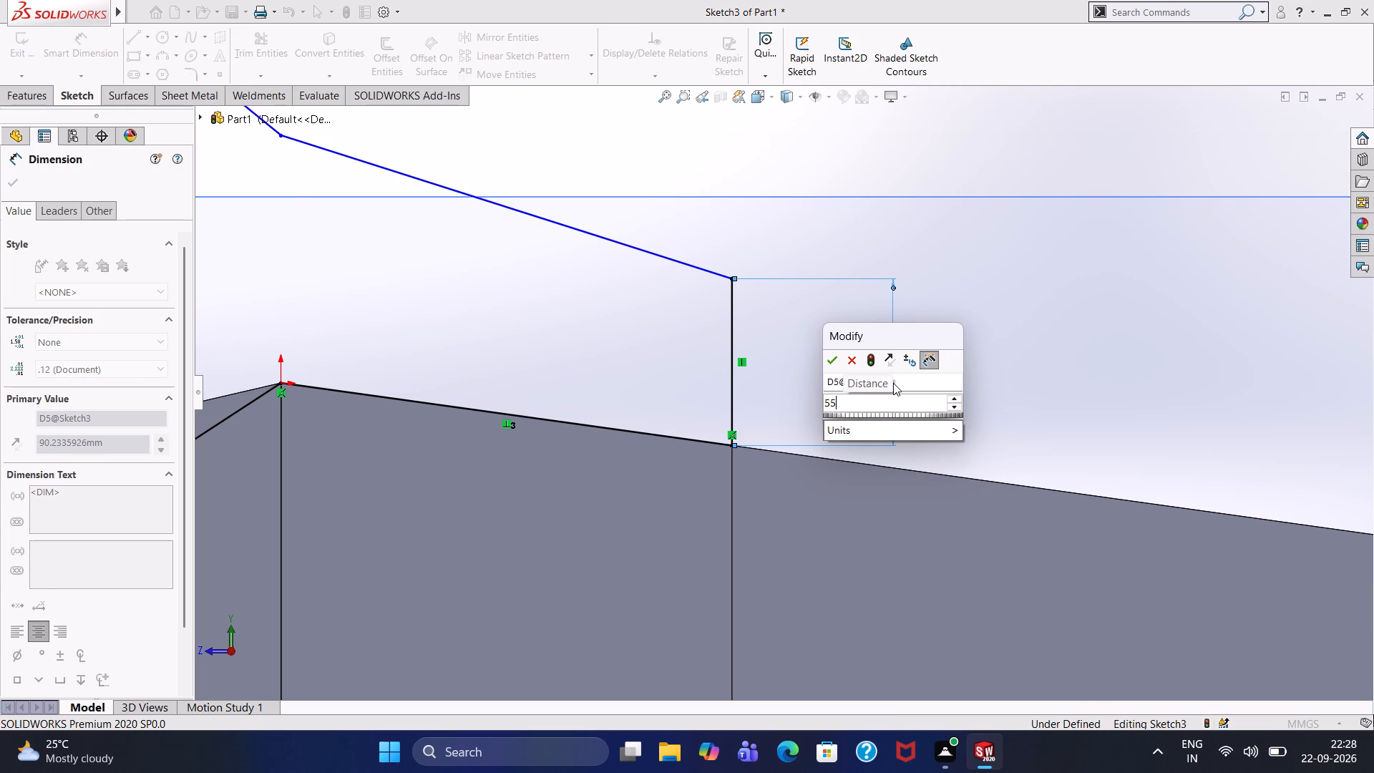
# Dimension the length of the long sloping line from the 55 mm line's upper end as 375.57 mm.
pyautogui.scroll(-2, 818, 395)
pyautogui.scroll(-3, 685, 436)
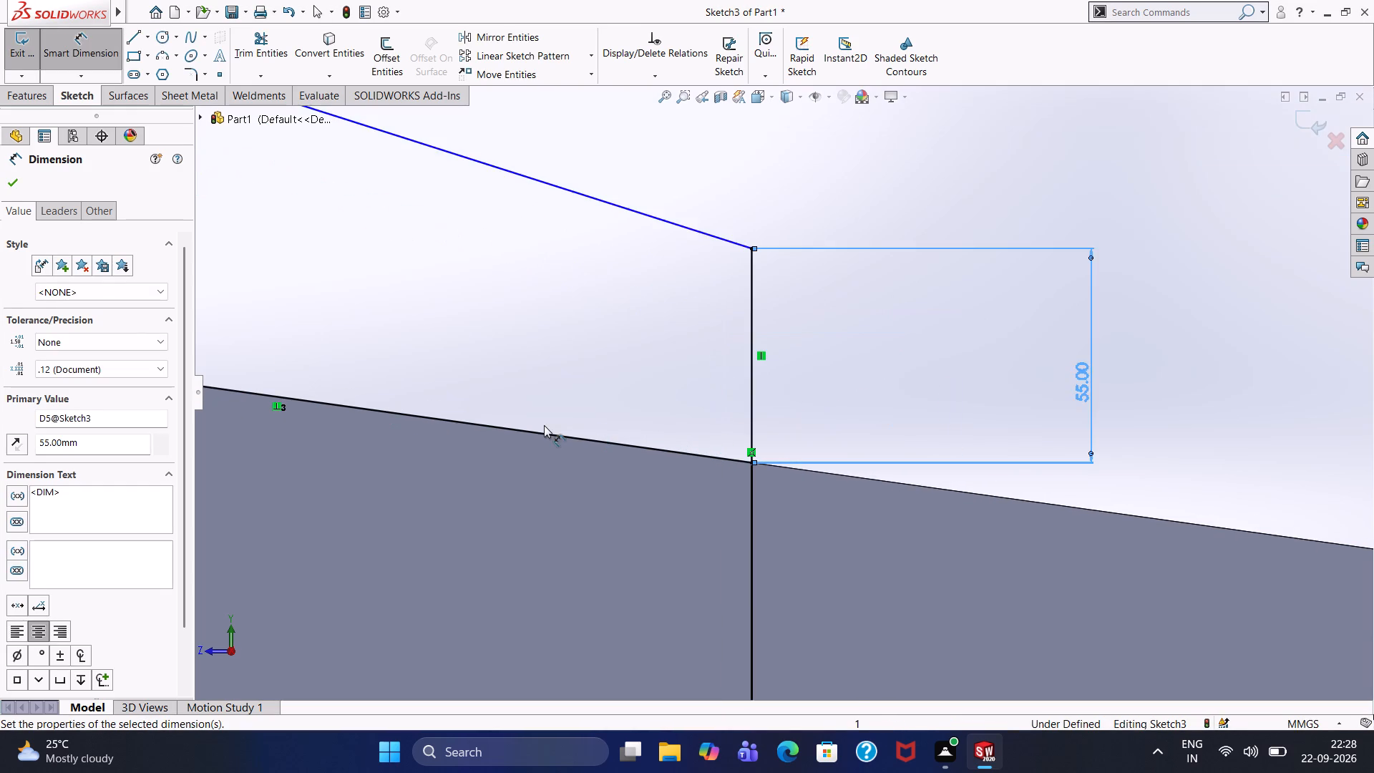
pyautogui.scroll(-2, 544, 425)
pyautogui.scroll(7, 544, 425)
pyautogui.scroll(-1, 542, 412)
pyautogui.scroll(4, 542, 412)
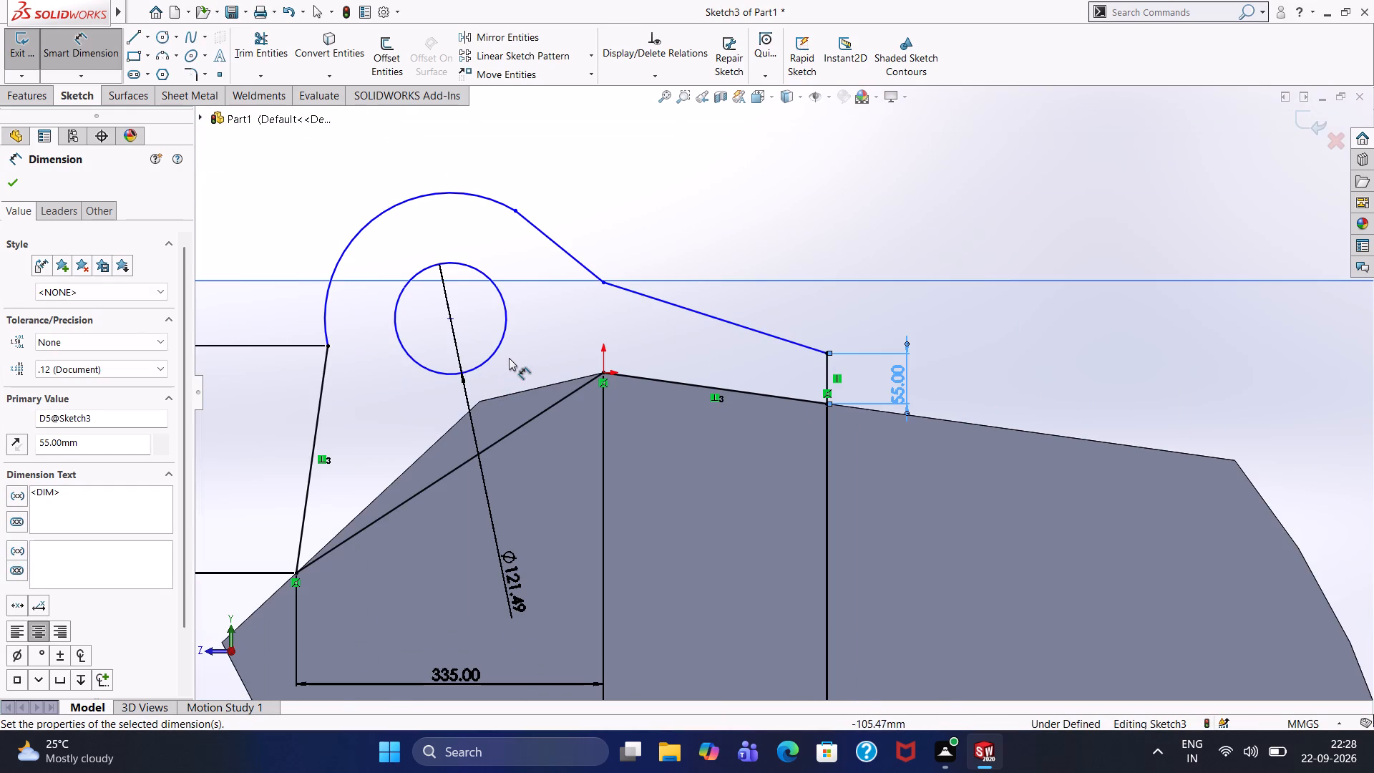
pyautogui.click(696, 311)
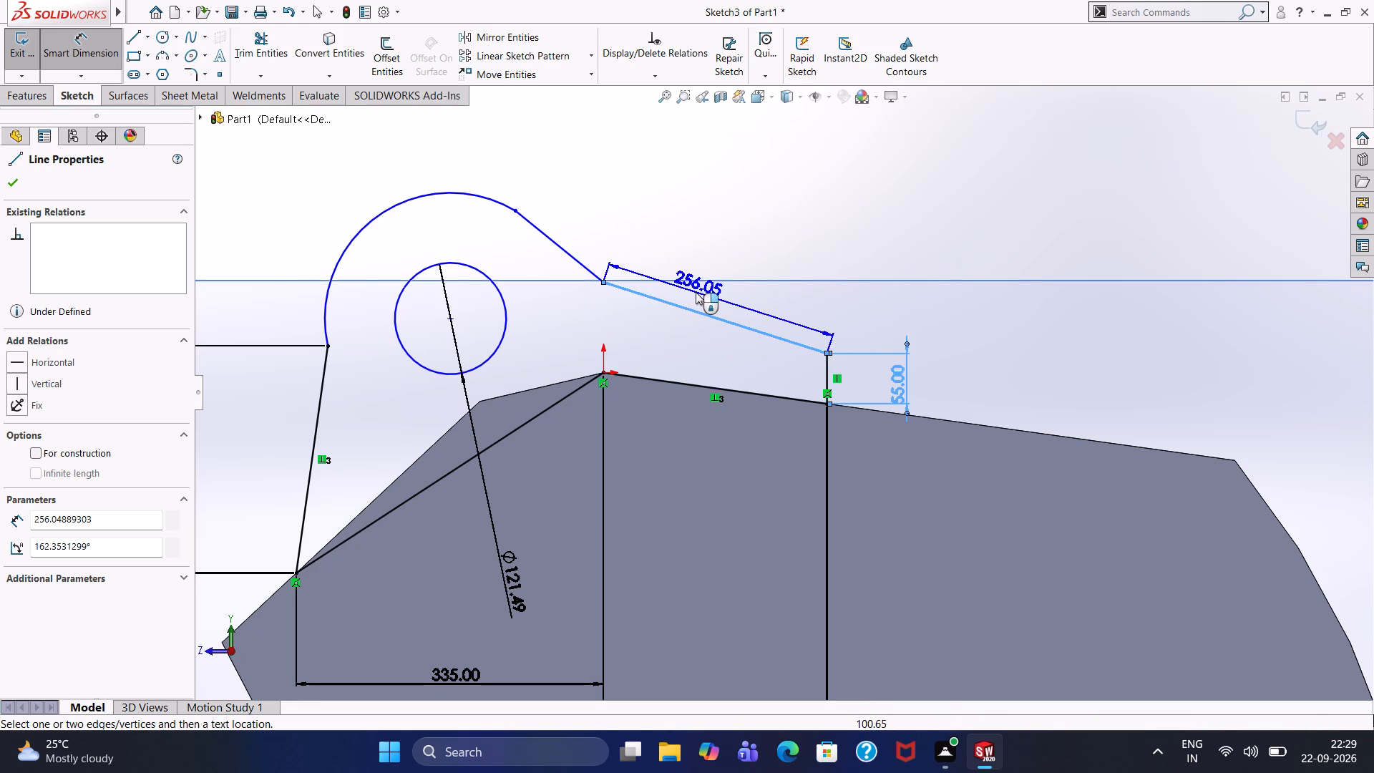
pyautogui.click(701, 292)
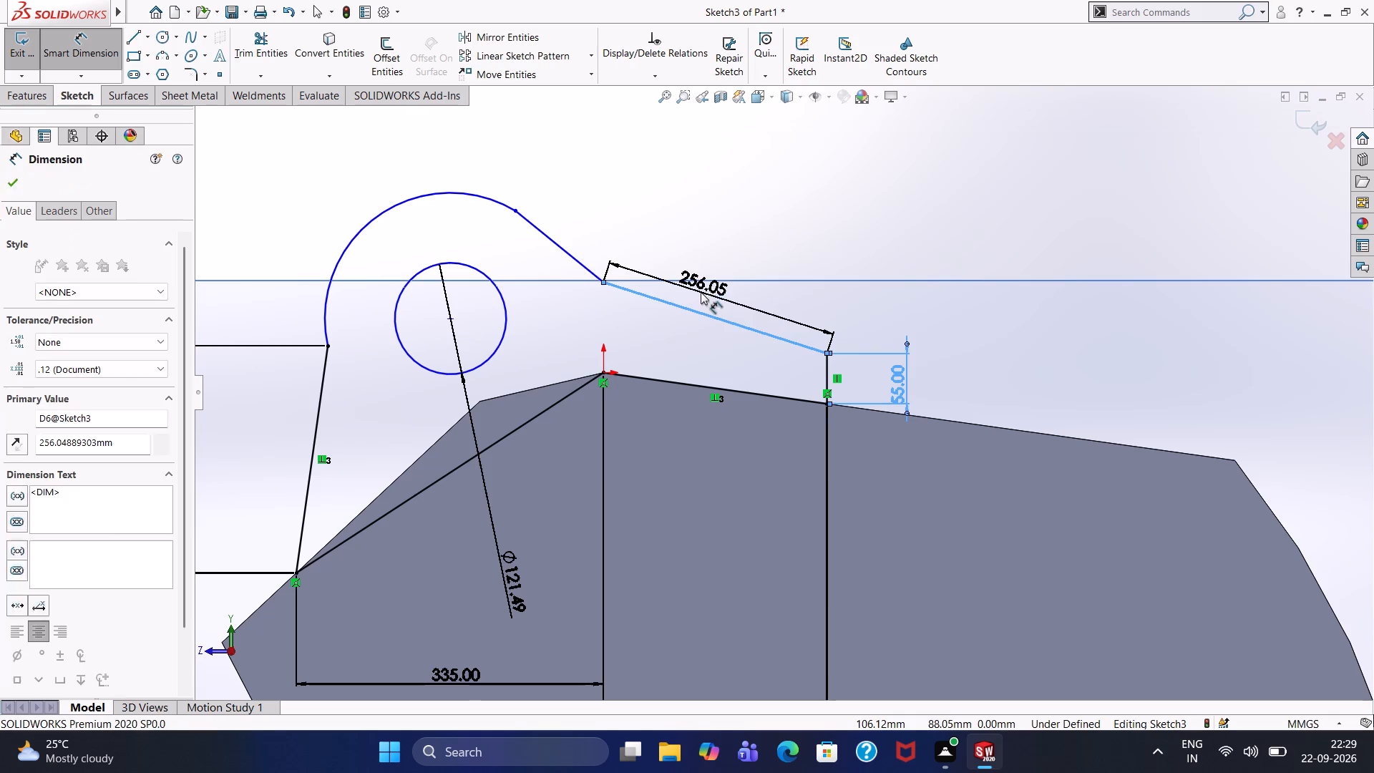
pyautogui.write('375')
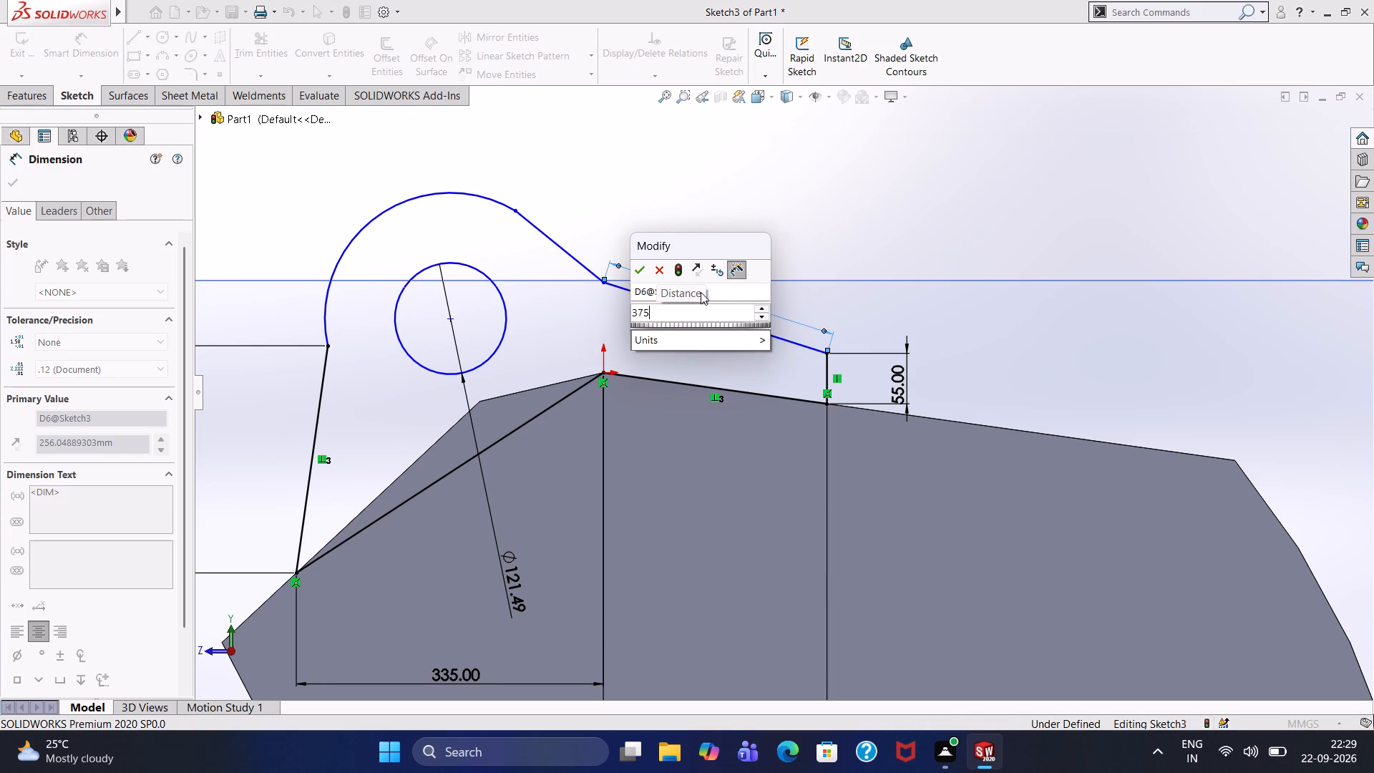
pyautogui.write('.57')
pyautogui.press('Return')
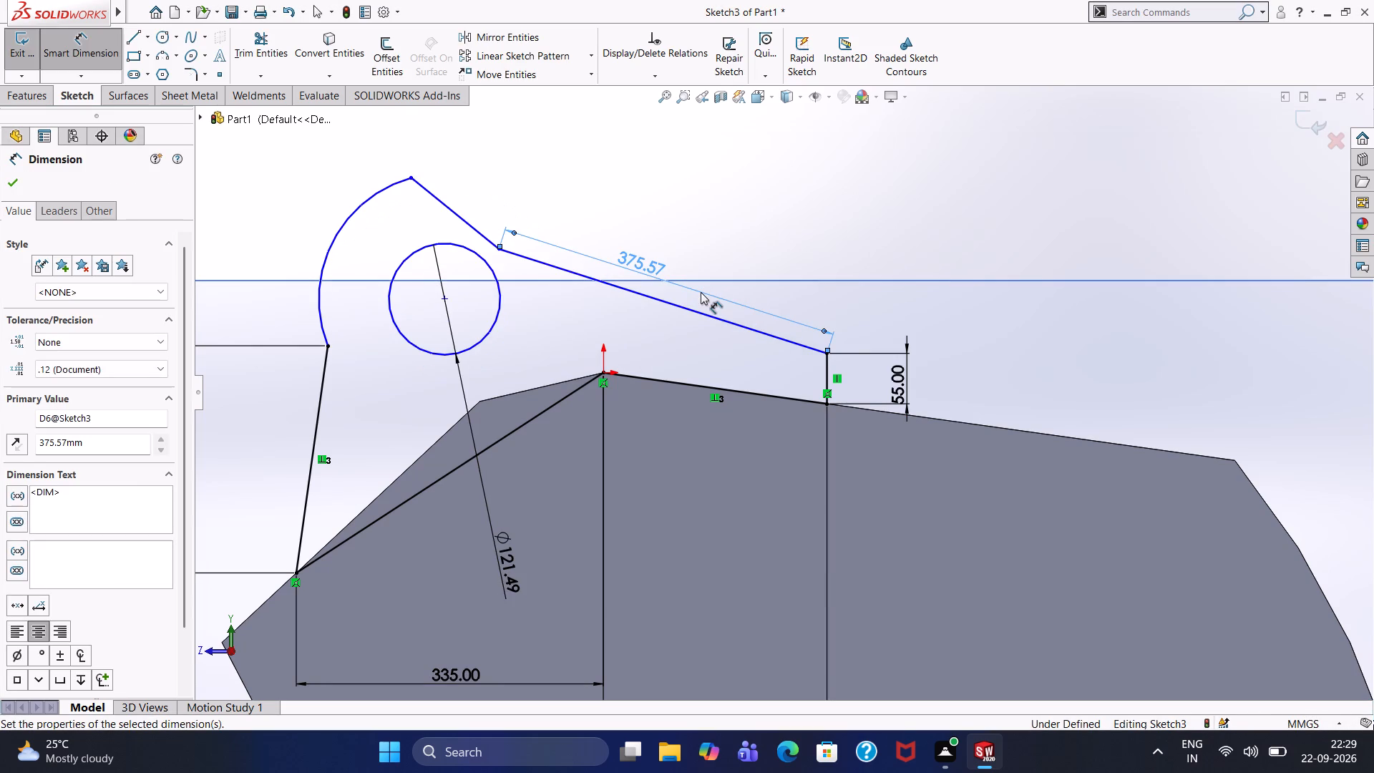
# Dimension the length of the short line between the 375.57 mm line and the arc as 91.44 mm.
pyautogui.click(479, 229)
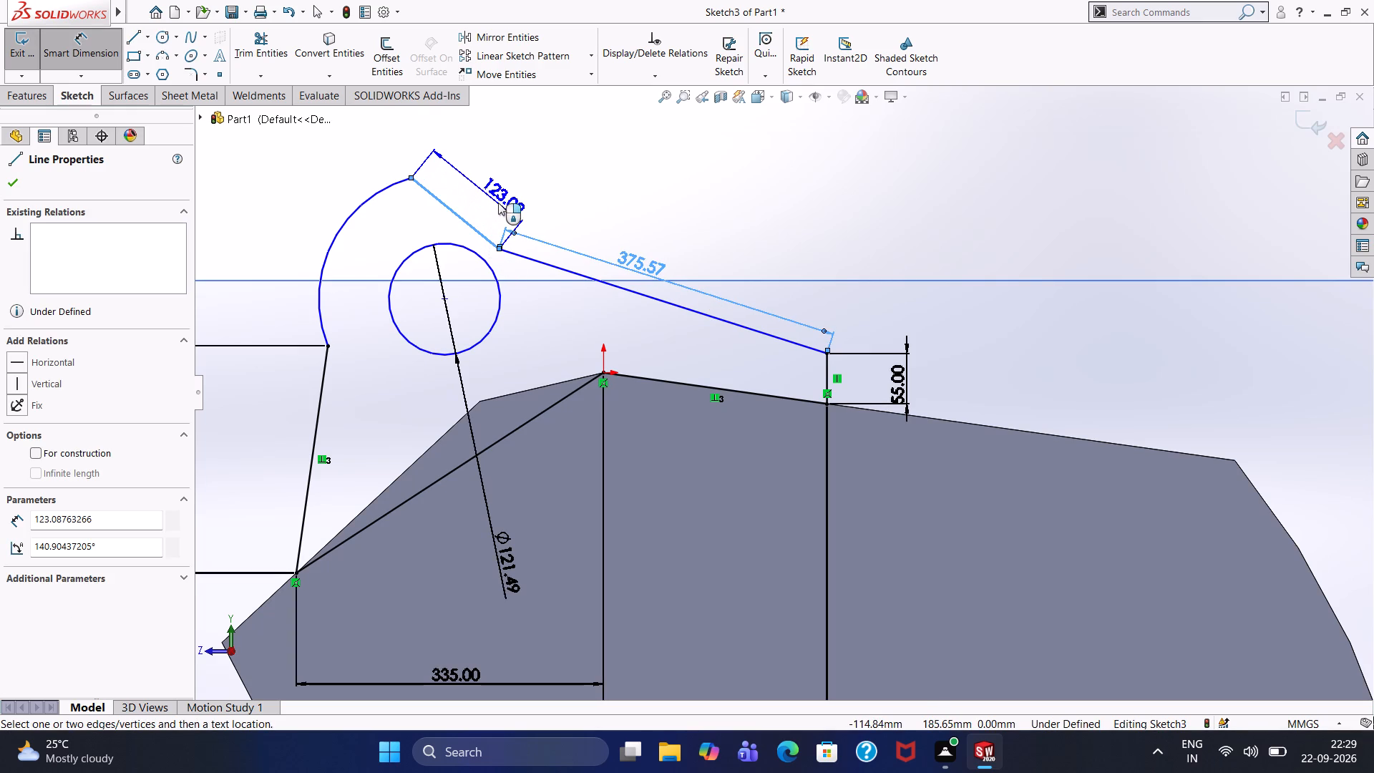
pyautogui.click(498, 203)
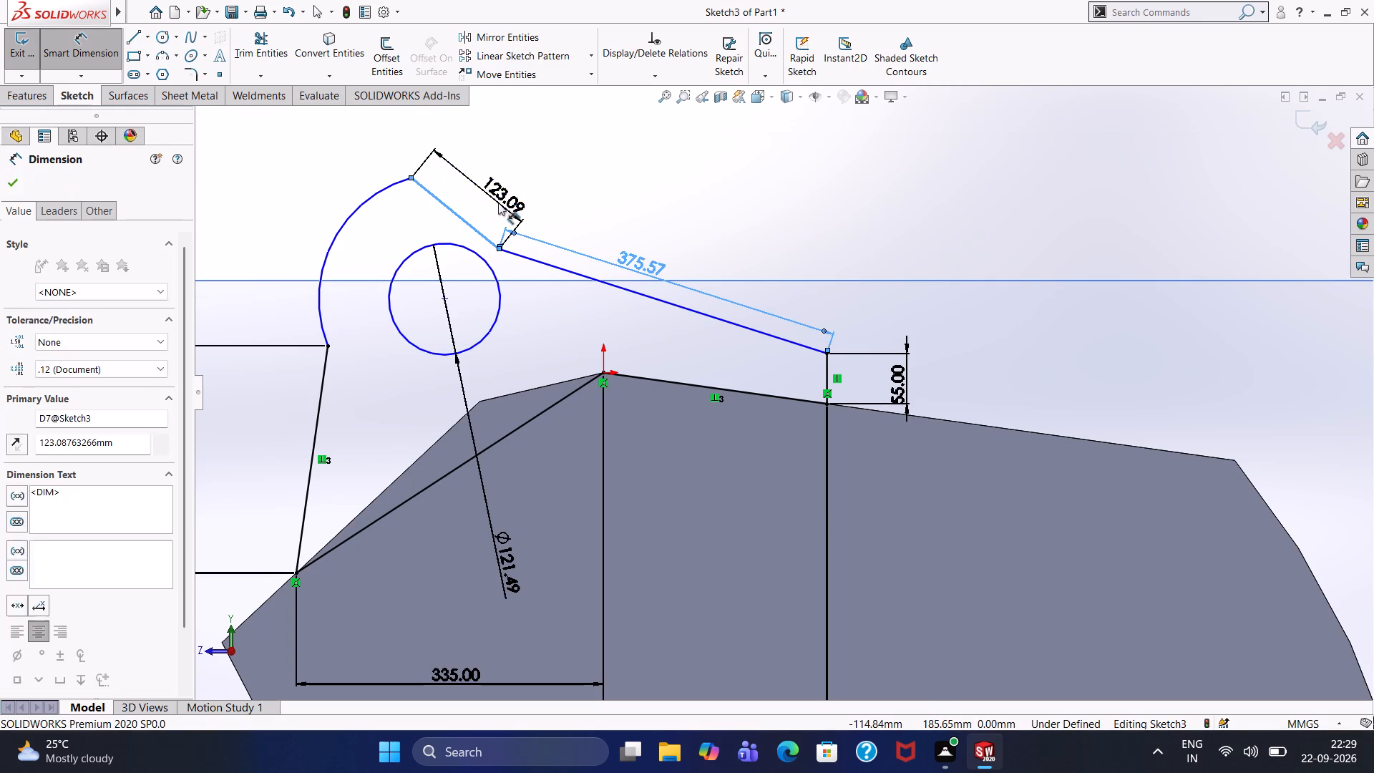
pyautogui.write('91.')
pyautogui.write('44')
pyautogui.press('Return')
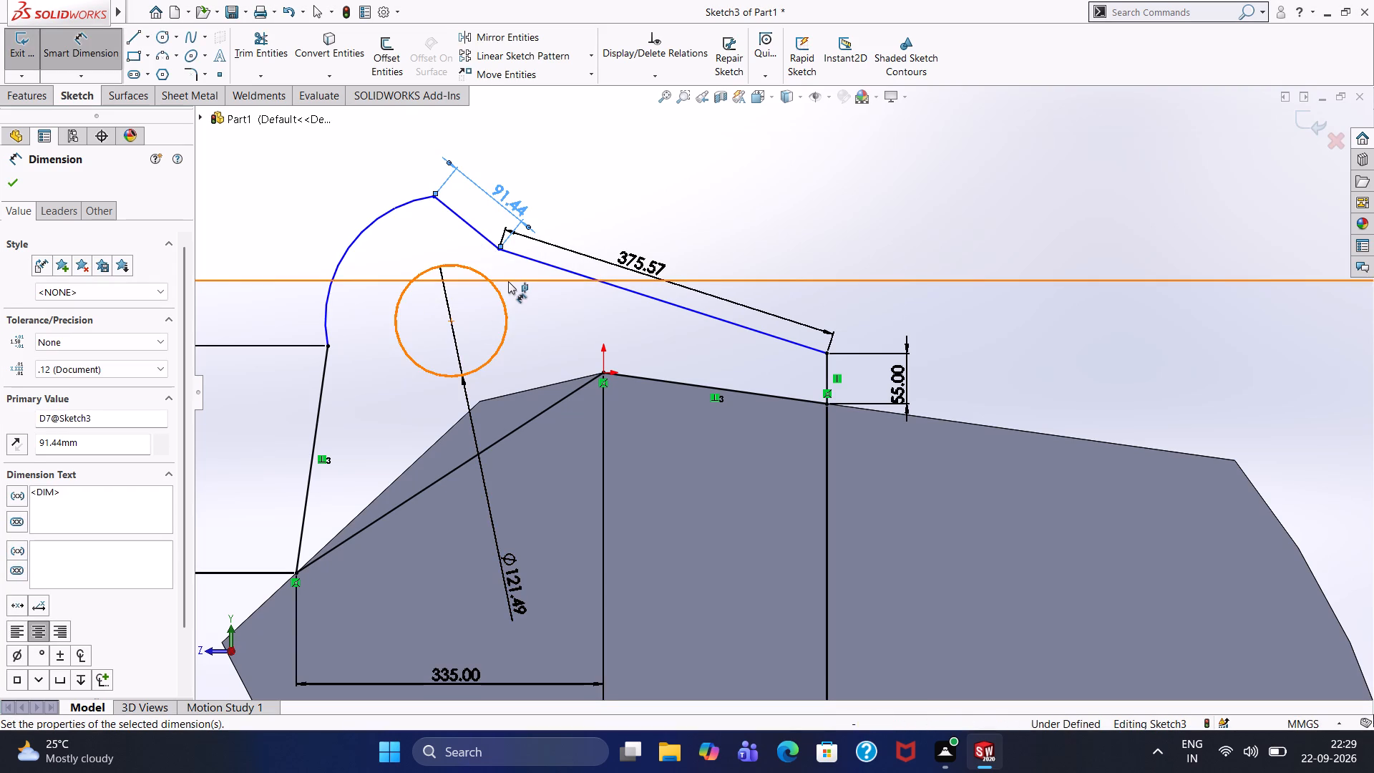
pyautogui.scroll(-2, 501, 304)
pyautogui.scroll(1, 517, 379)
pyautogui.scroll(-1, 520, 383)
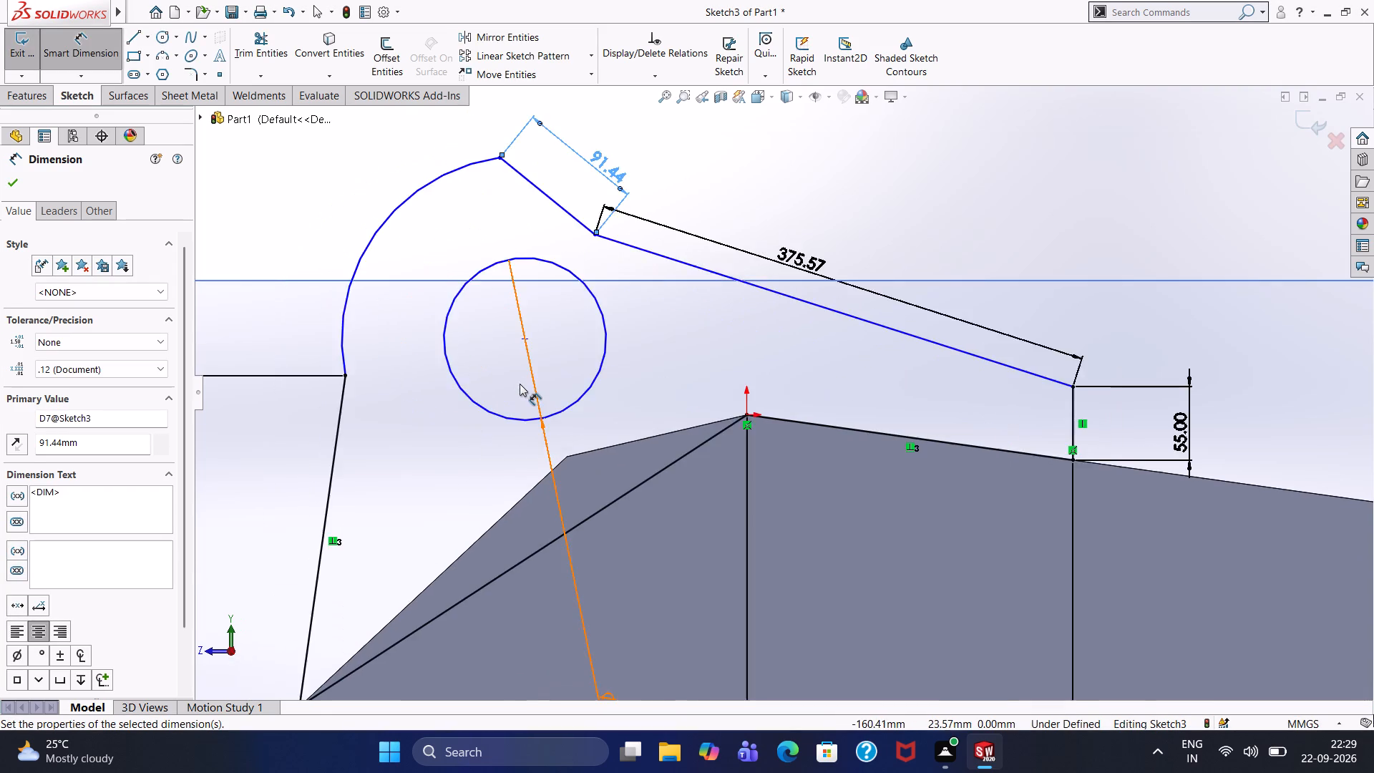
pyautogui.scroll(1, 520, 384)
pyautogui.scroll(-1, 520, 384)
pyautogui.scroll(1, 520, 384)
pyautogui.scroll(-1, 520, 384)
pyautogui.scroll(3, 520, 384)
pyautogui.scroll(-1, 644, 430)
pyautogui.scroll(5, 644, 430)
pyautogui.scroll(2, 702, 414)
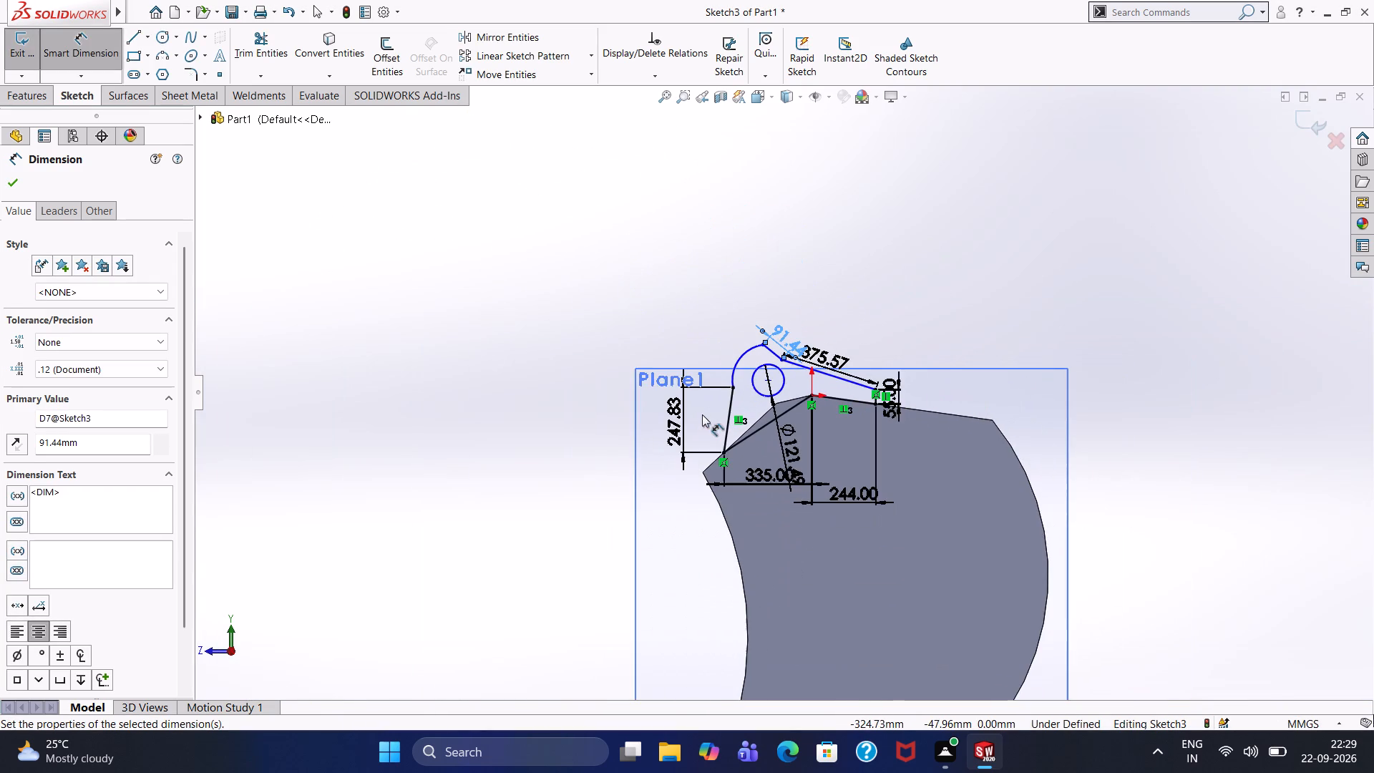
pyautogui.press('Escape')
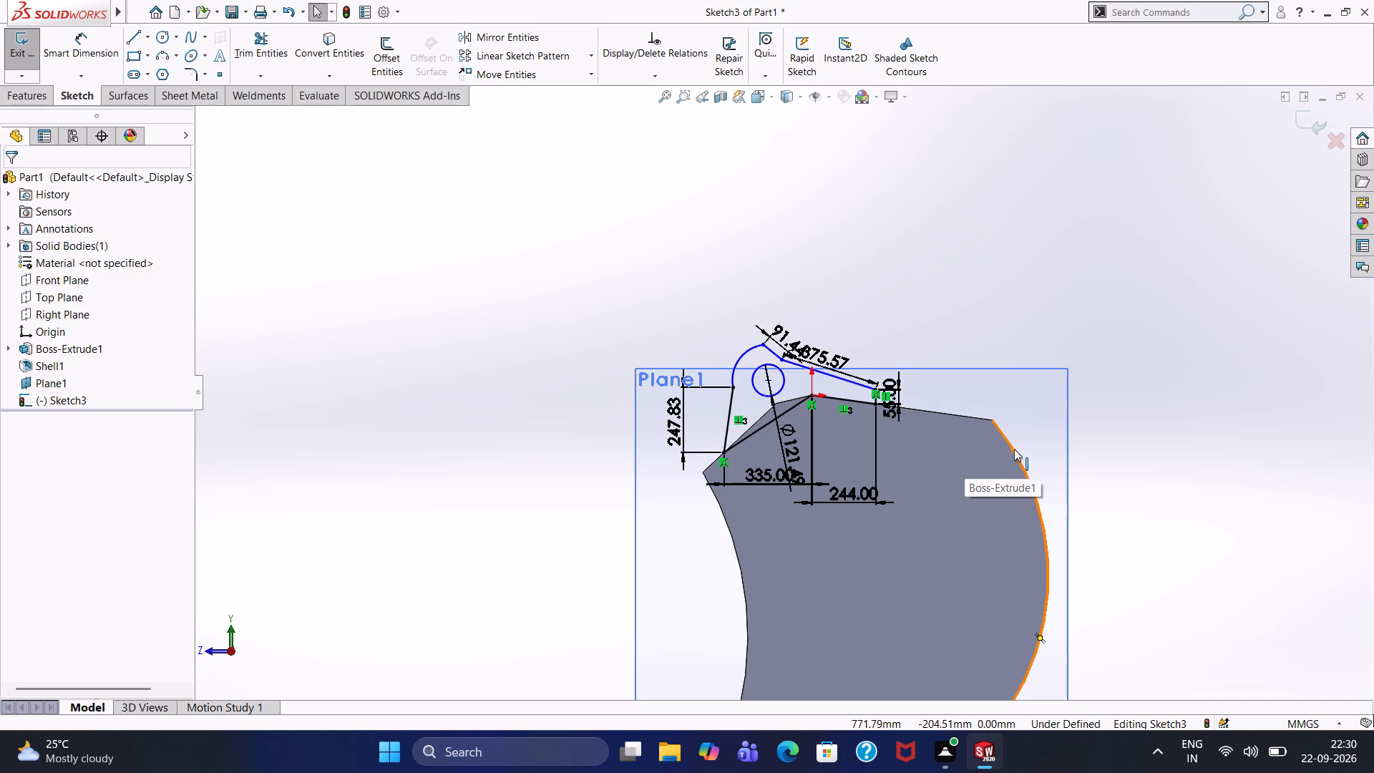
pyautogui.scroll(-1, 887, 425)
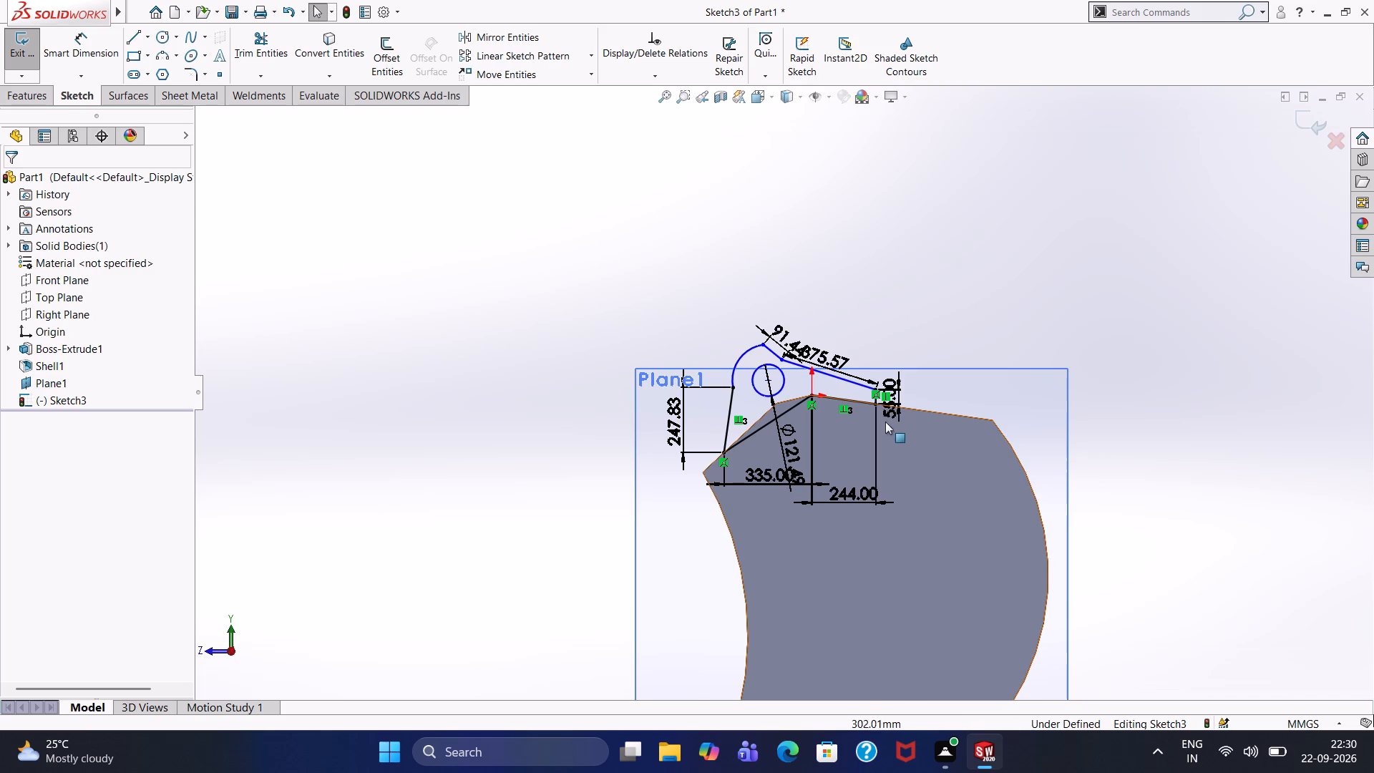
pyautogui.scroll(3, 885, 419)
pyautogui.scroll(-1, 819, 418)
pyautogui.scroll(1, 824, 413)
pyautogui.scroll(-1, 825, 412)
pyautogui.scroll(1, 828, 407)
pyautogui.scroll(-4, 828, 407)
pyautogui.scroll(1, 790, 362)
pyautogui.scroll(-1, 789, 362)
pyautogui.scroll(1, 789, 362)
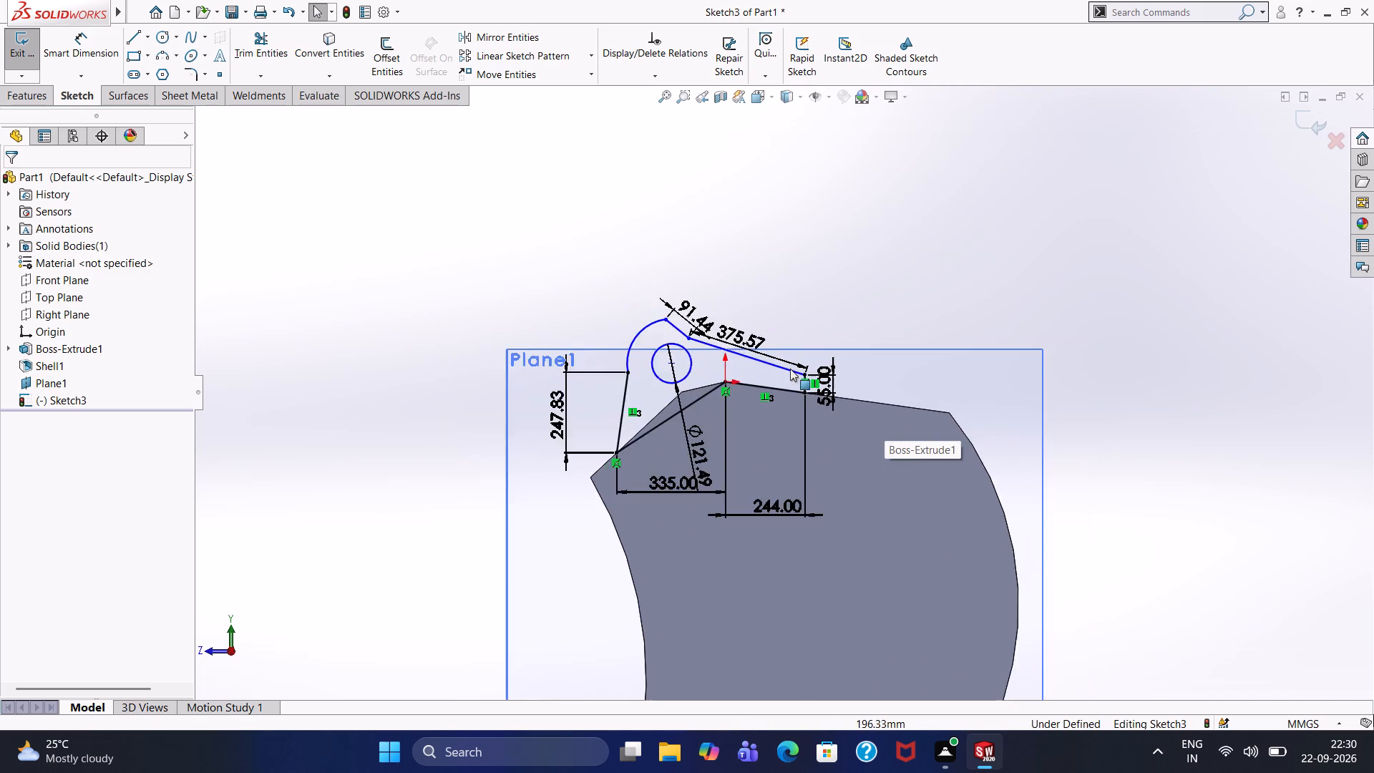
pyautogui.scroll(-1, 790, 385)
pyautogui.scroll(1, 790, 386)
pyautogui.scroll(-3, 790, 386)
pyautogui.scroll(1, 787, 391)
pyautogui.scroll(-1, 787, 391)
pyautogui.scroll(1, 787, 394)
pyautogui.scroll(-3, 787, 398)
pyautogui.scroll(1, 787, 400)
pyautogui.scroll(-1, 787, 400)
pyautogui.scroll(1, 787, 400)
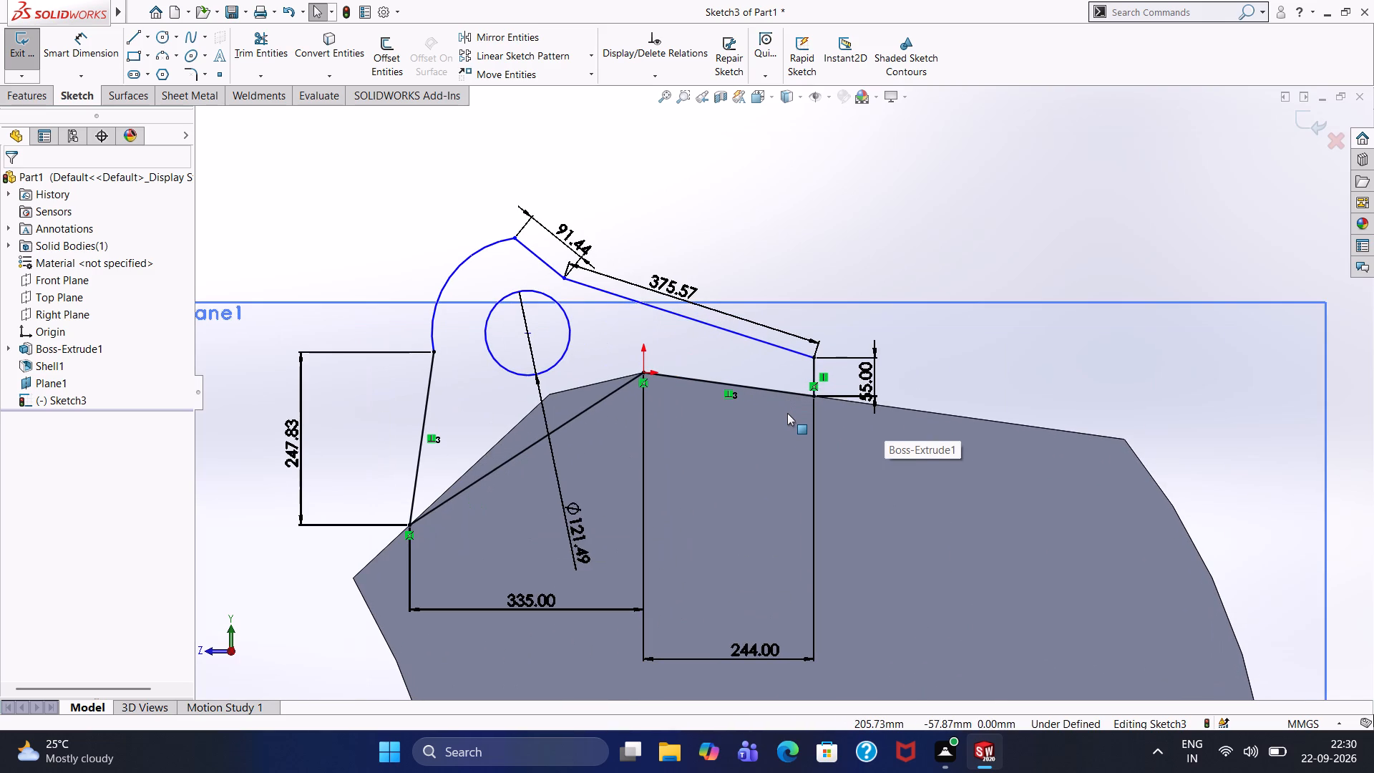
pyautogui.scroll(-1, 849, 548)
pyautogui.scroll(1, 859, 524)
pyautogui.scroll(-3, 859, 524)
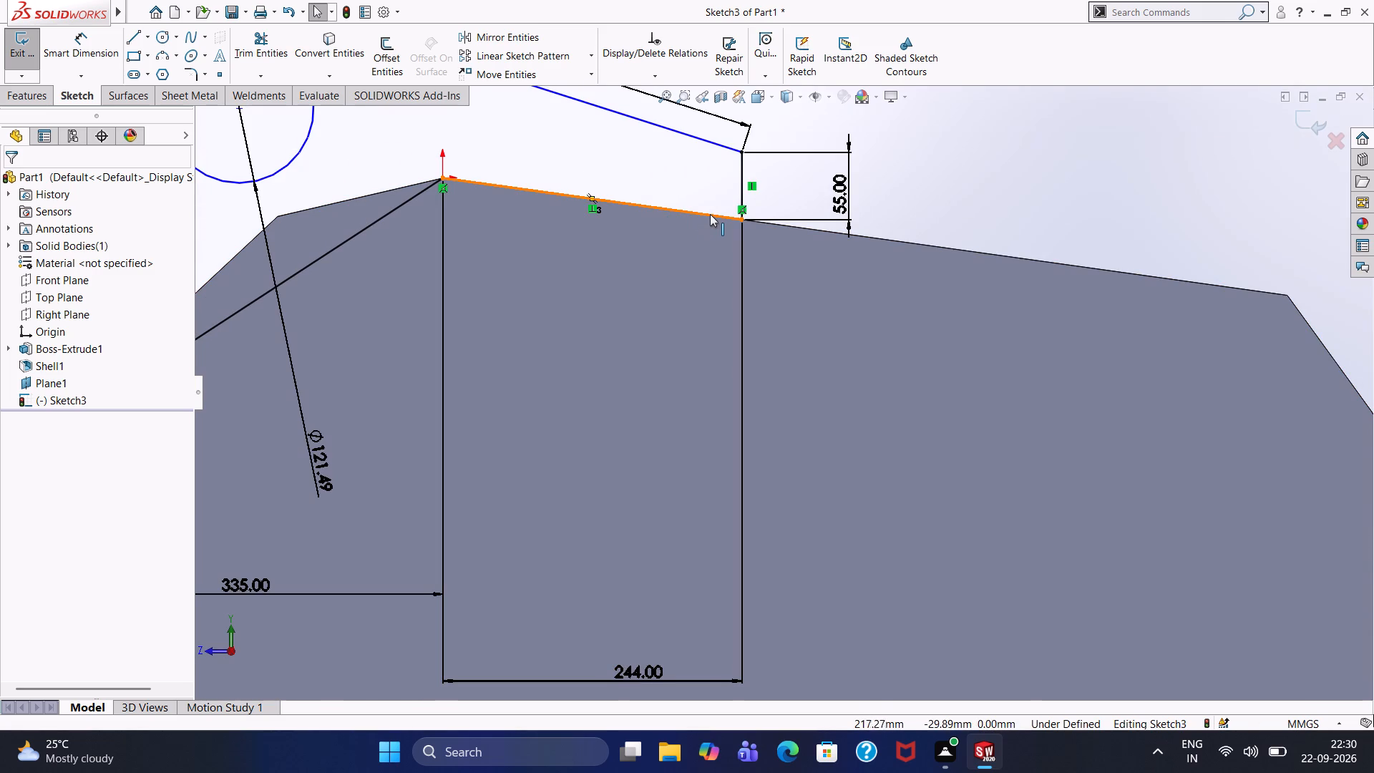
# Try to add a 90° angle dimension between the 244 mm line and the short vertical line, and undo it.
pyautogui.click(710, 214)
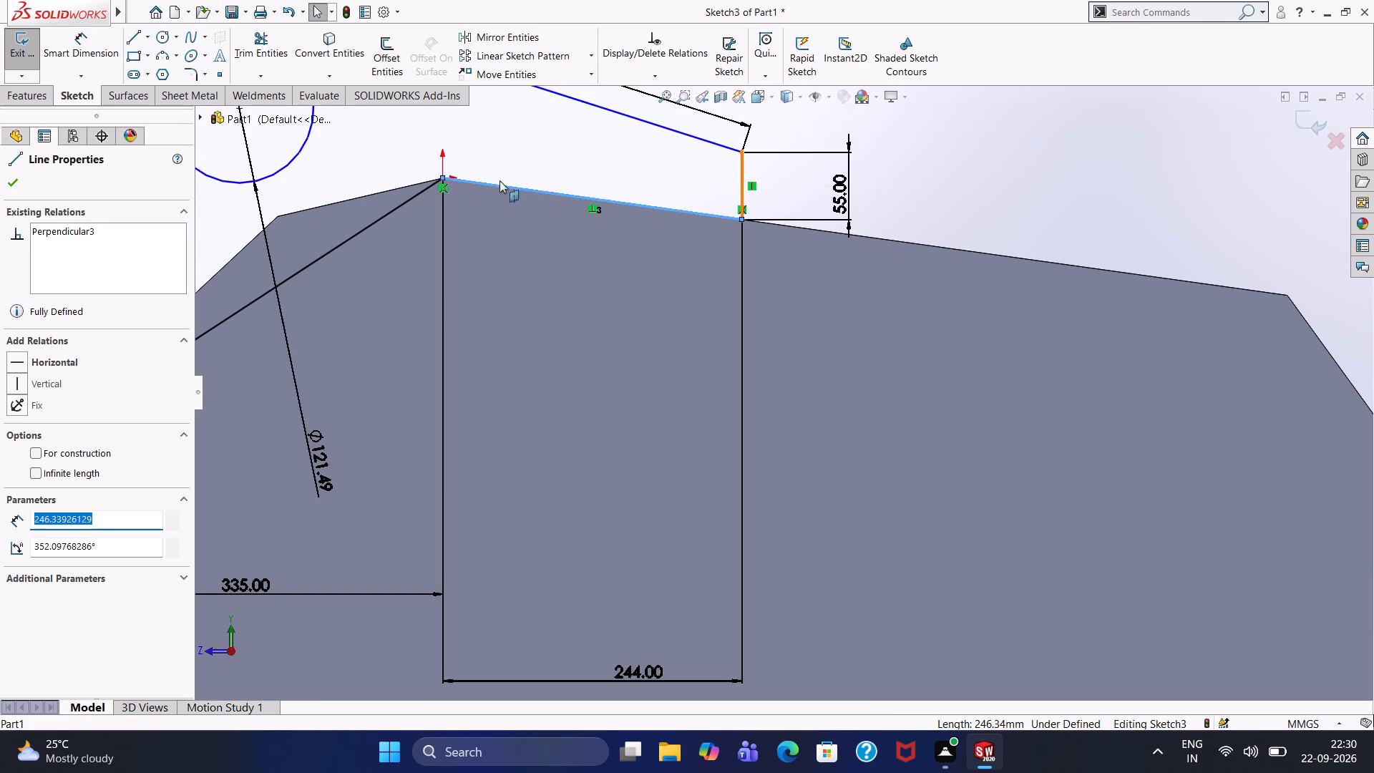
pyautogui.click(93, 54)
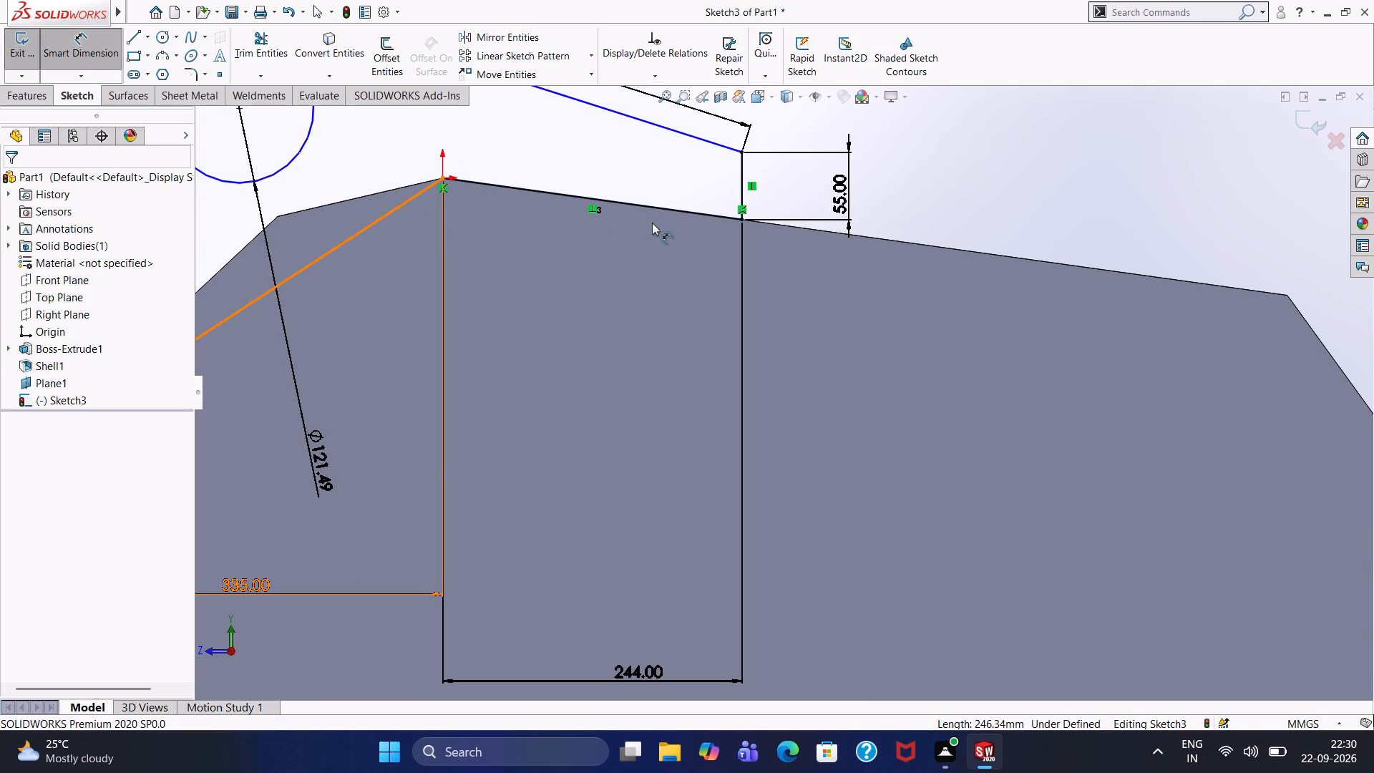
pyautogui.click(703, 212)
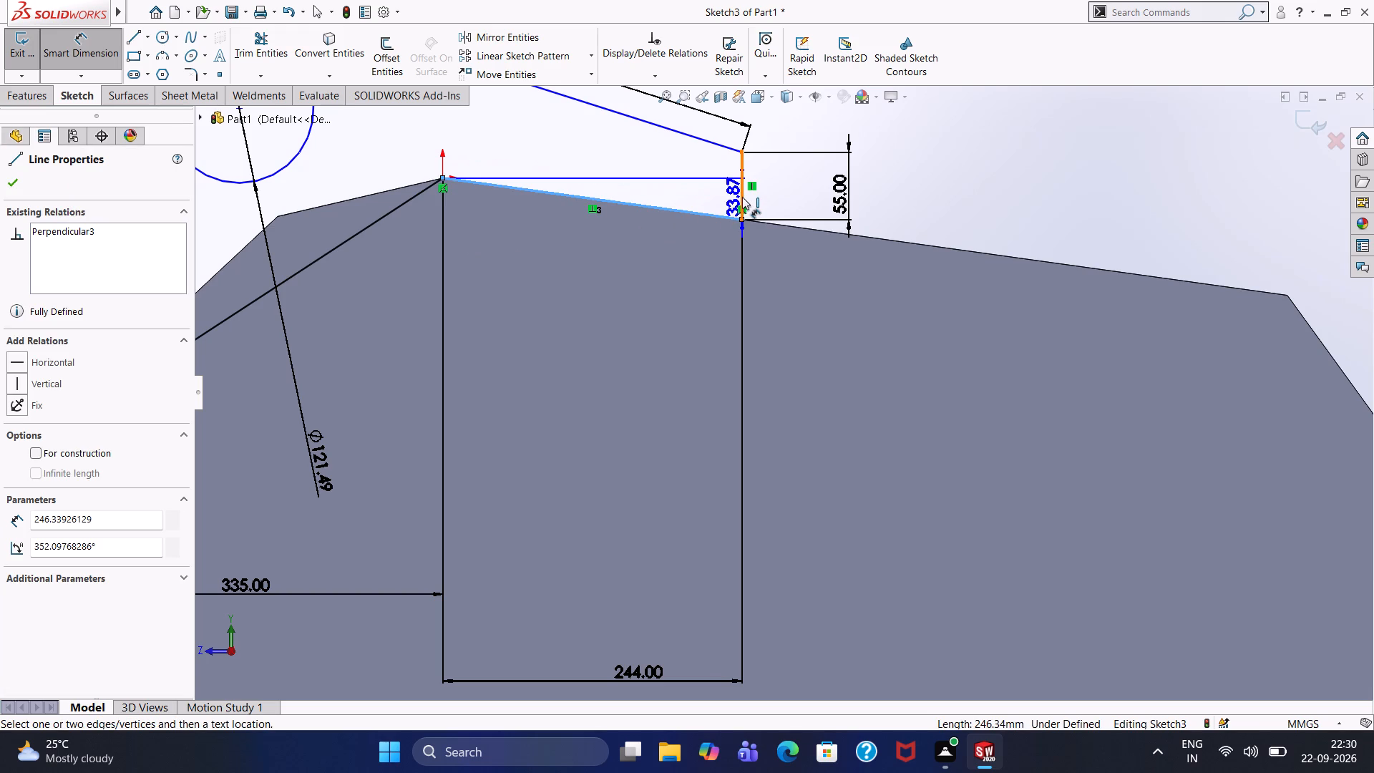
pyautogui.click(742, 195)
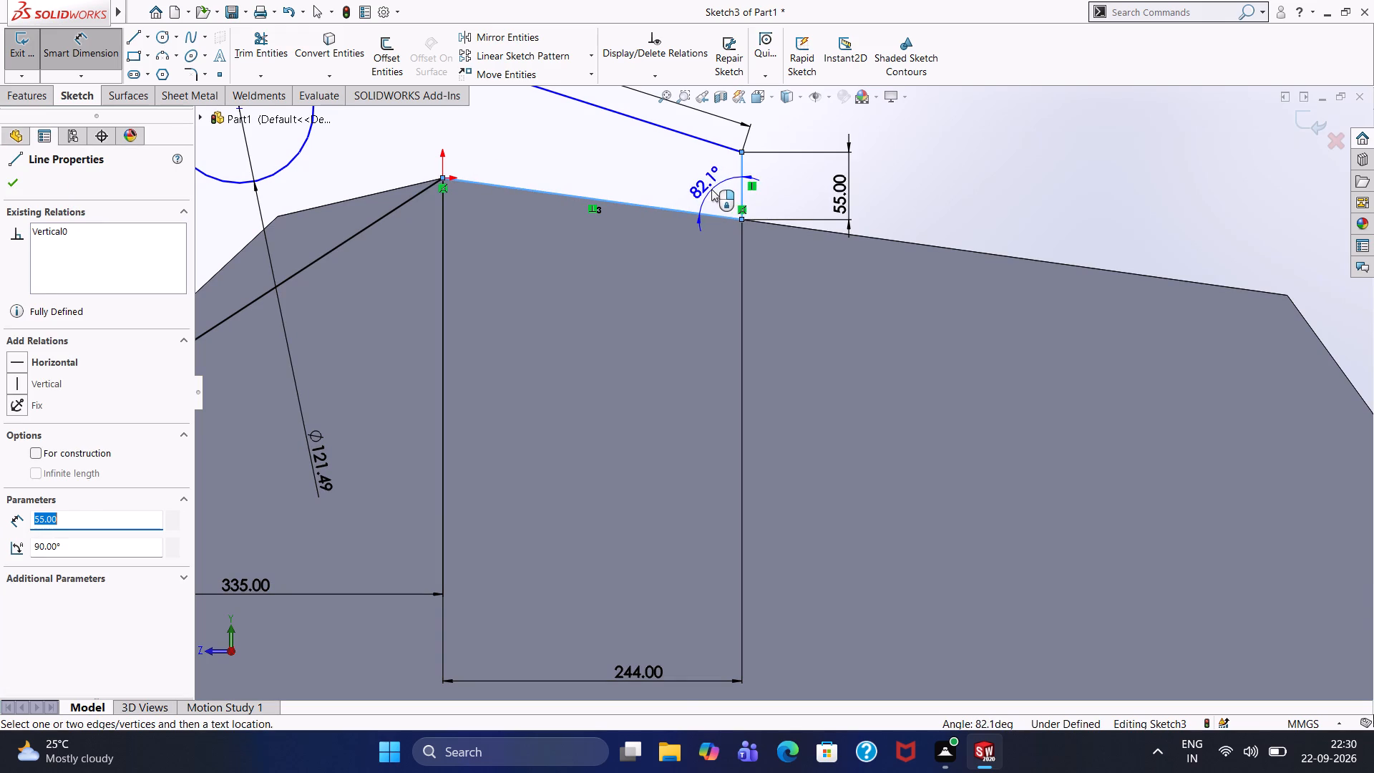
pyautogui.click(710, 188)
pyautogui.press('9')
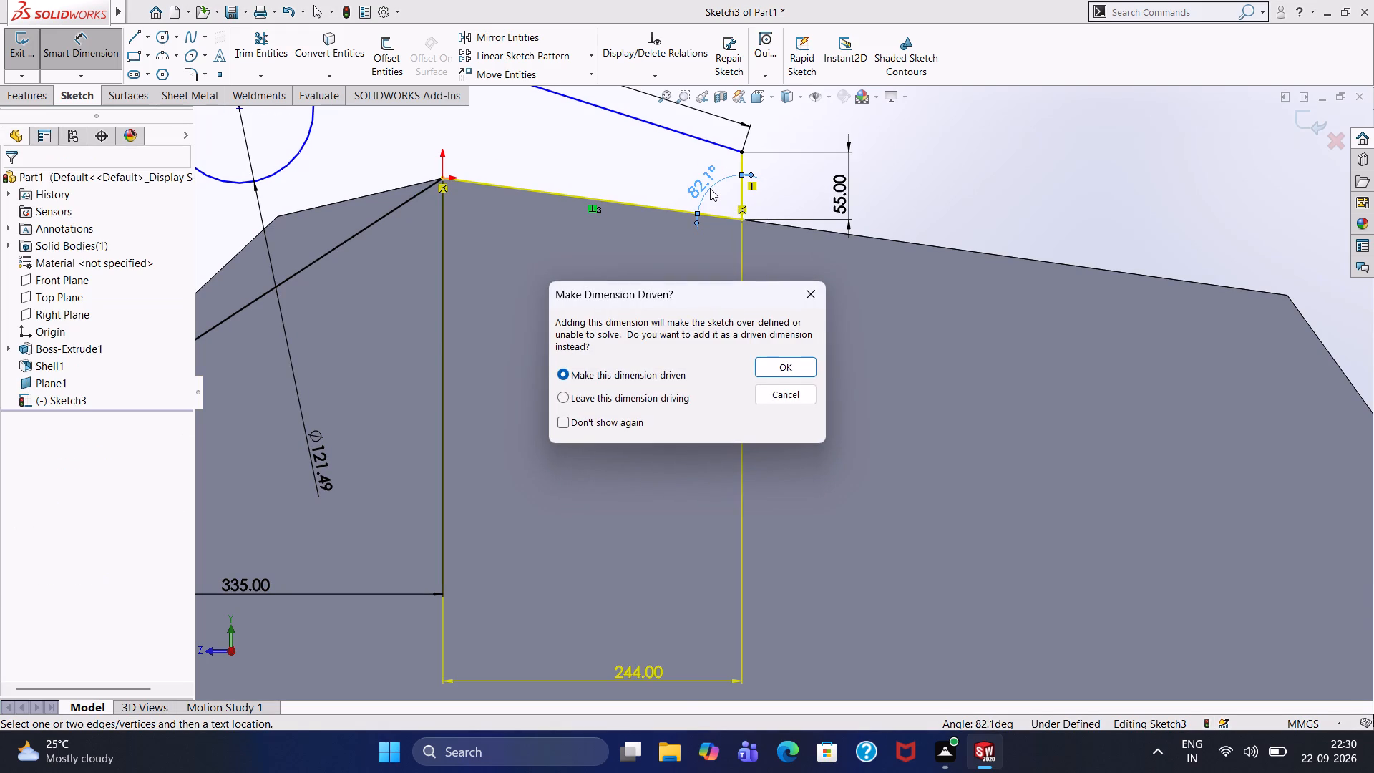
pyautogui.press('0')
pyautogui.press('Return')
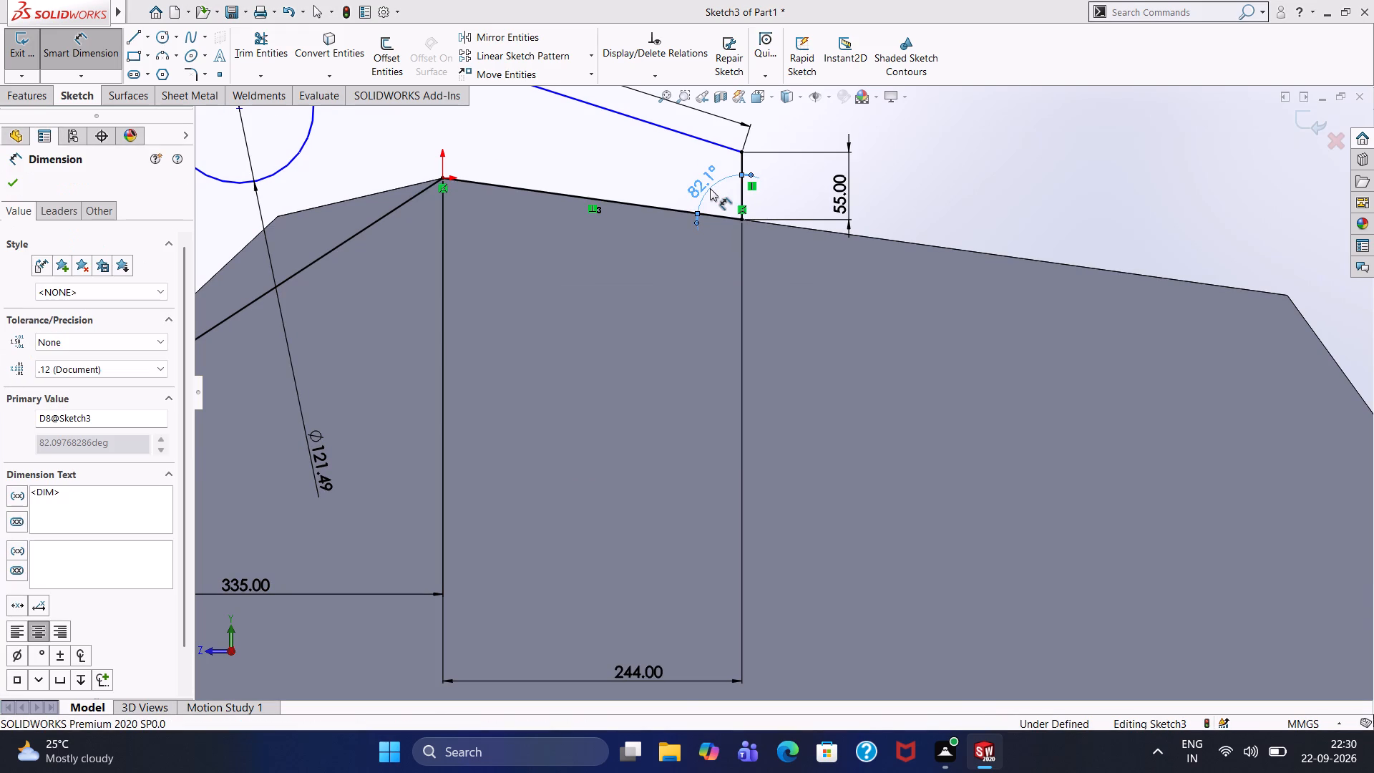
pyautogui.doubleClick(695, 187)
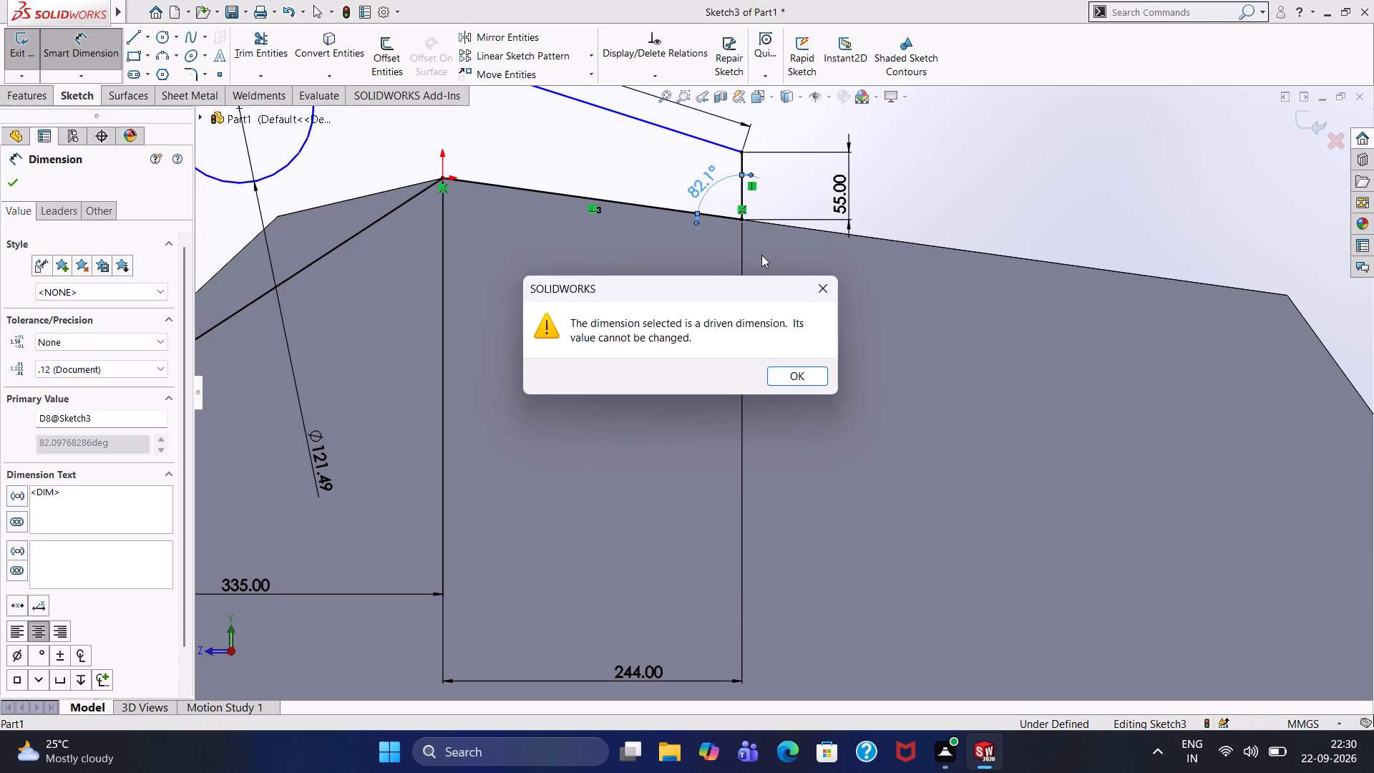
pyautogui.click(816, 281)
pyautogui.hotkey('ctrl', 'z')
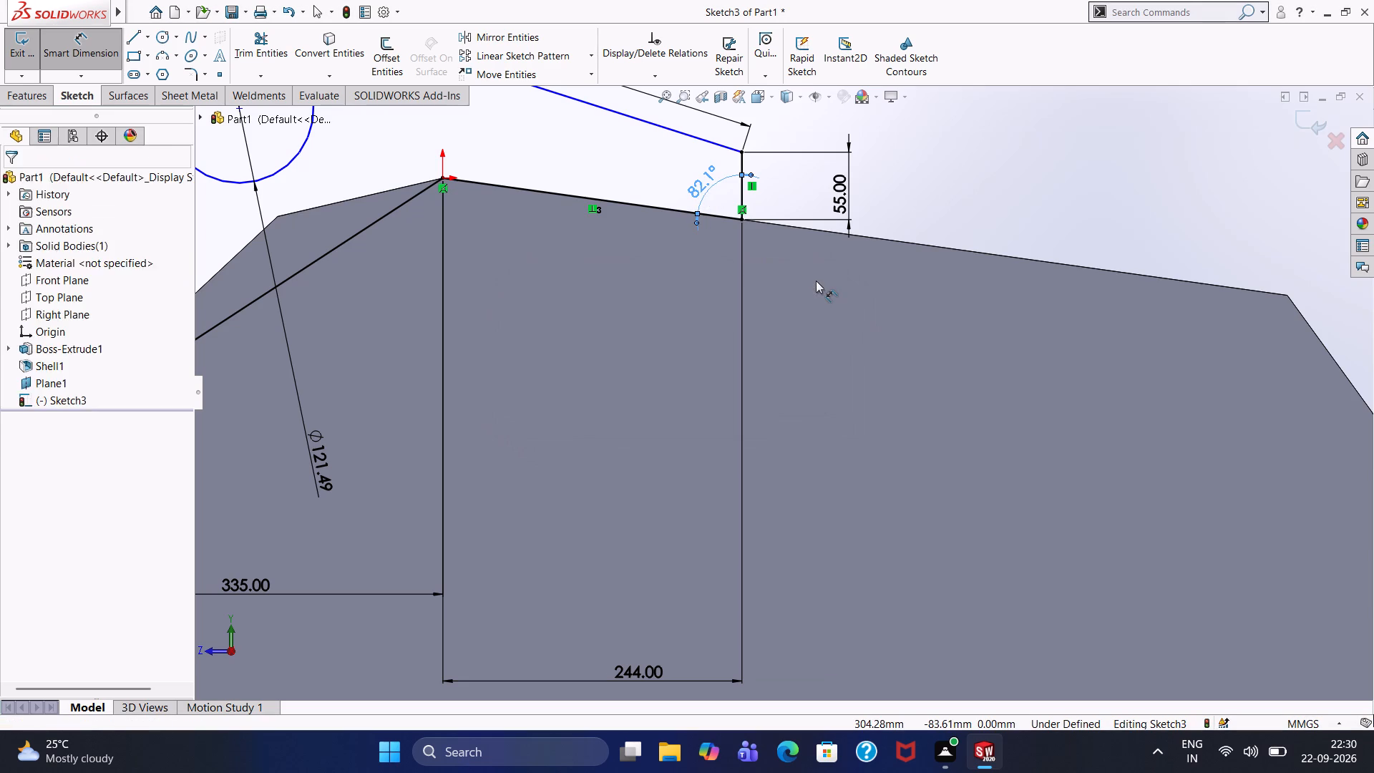
# Undo the length dimensions of the two sloping lines and the short vertical line's 55 mm value.
pyautogui.keyDown('ctrl'); pyautogui.scroll(-3, 816, 281); pyautogui.keyUp('ctrl')
pyautogui.keyDown('ctrl'); pyautogui.scroll(6, 814, 285); pyautogui.keyUp('ctrl')
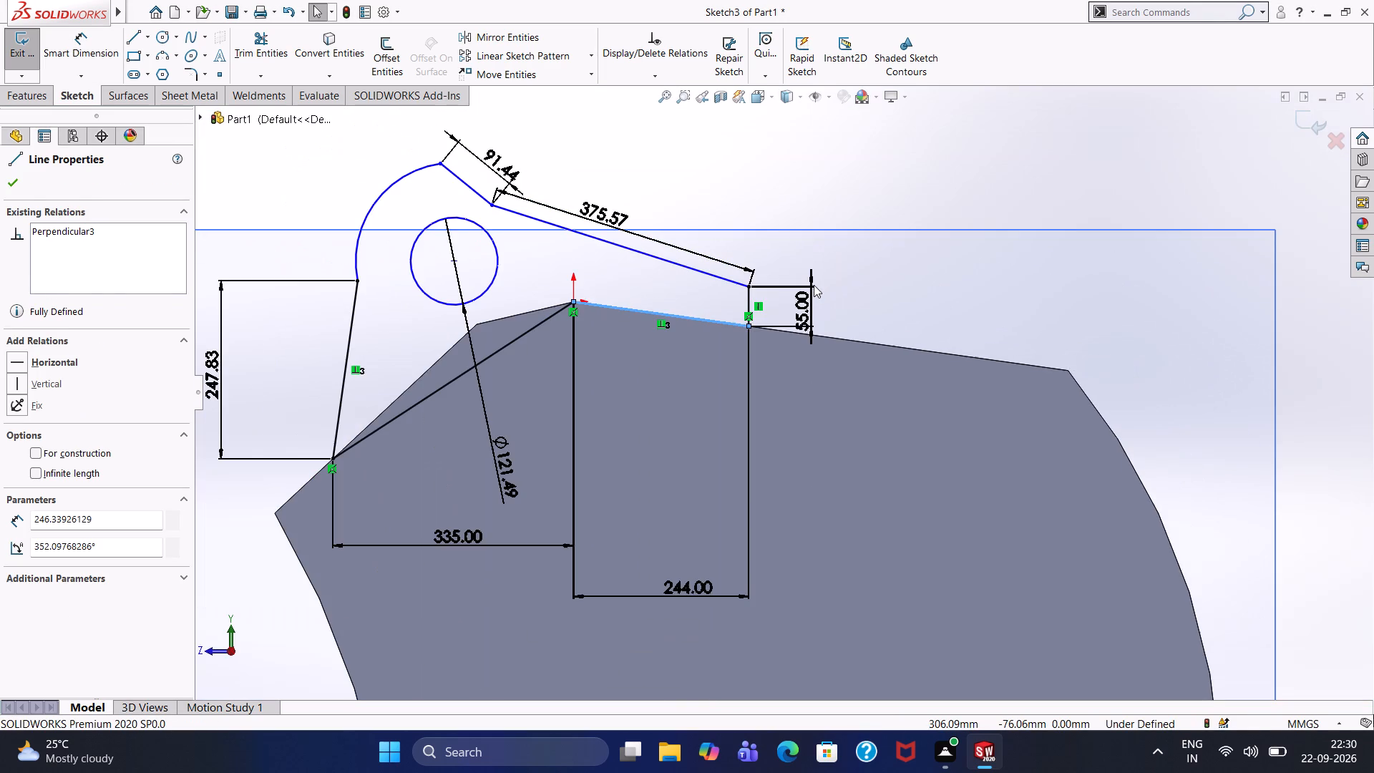
pyautogui.hotkey('ctrl', 'z')
pyautogui.hotkey('ctrl', 'z')
pyautogui.hotkey('ctrl', 'z')
pyautogui.hotkey('ctrl', 'z')
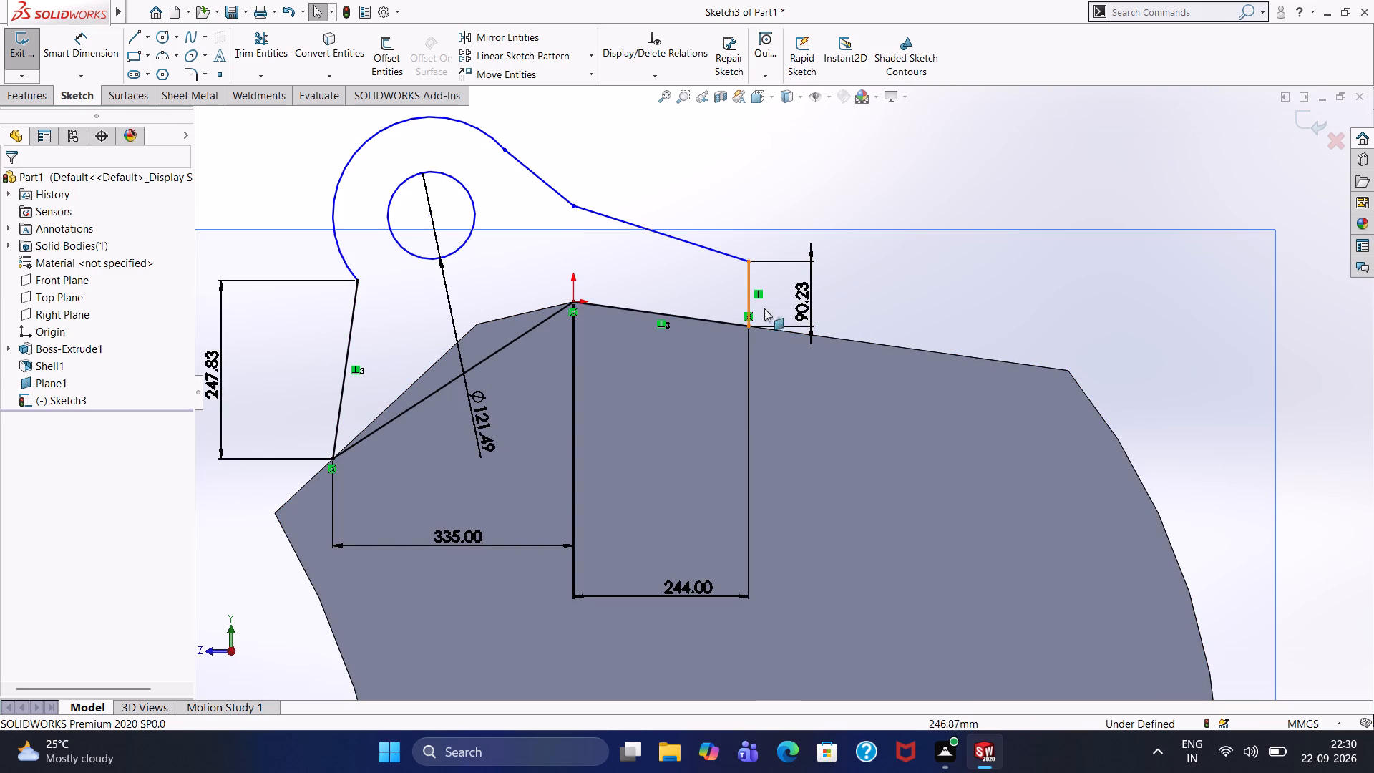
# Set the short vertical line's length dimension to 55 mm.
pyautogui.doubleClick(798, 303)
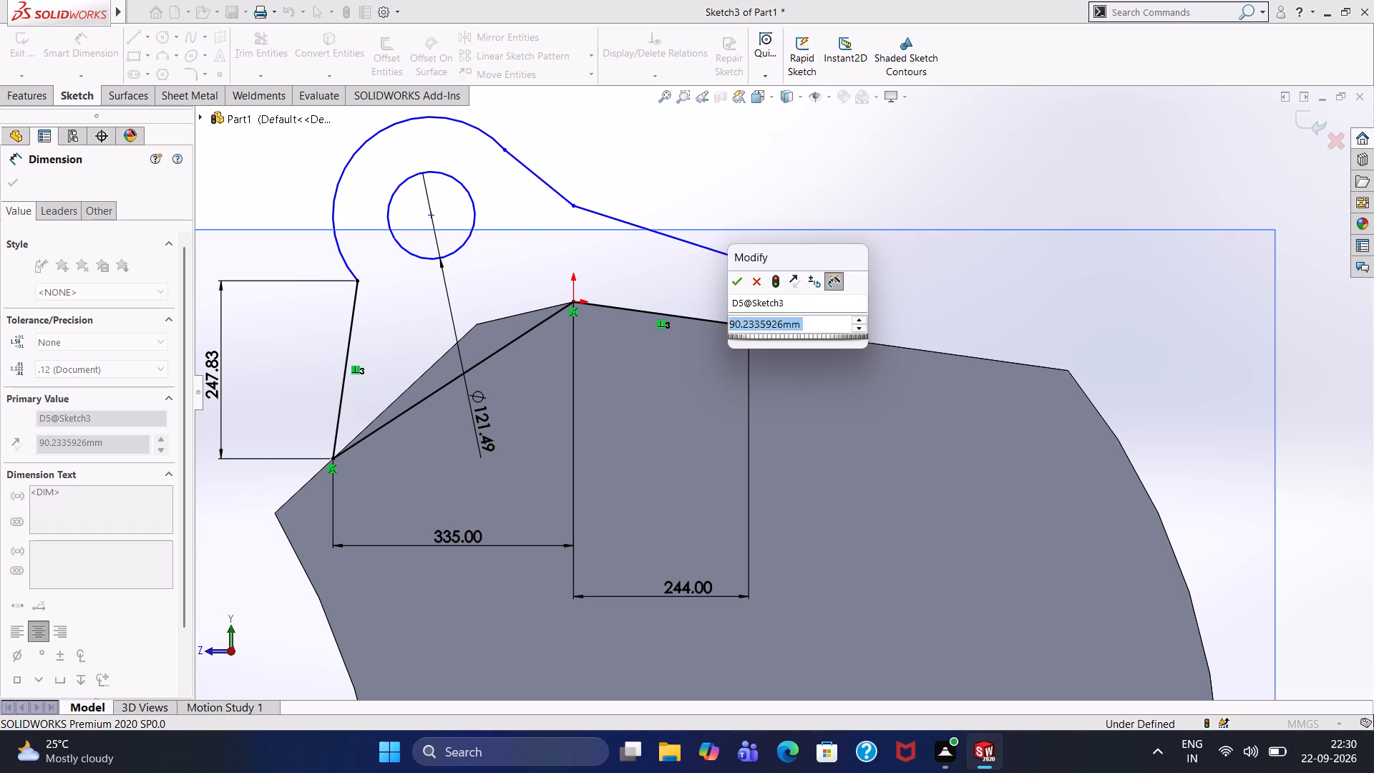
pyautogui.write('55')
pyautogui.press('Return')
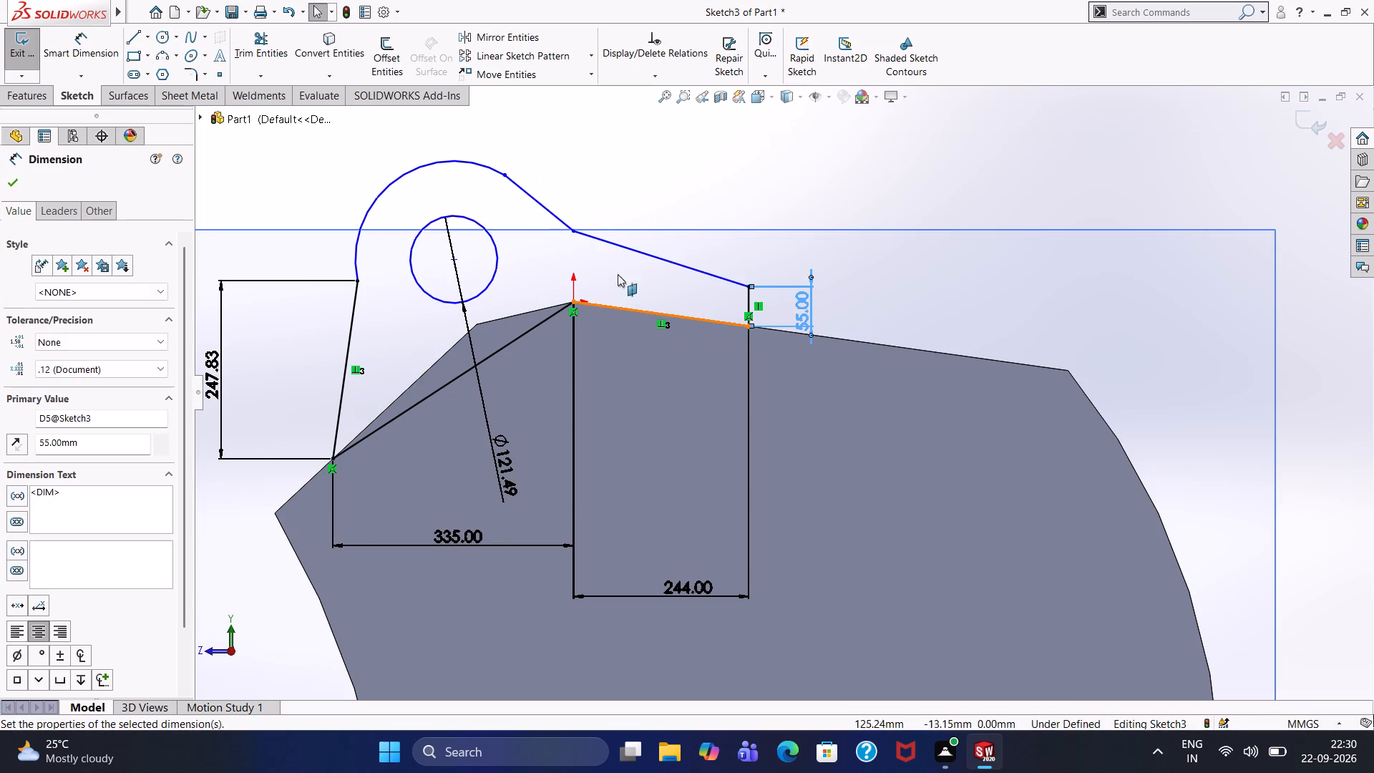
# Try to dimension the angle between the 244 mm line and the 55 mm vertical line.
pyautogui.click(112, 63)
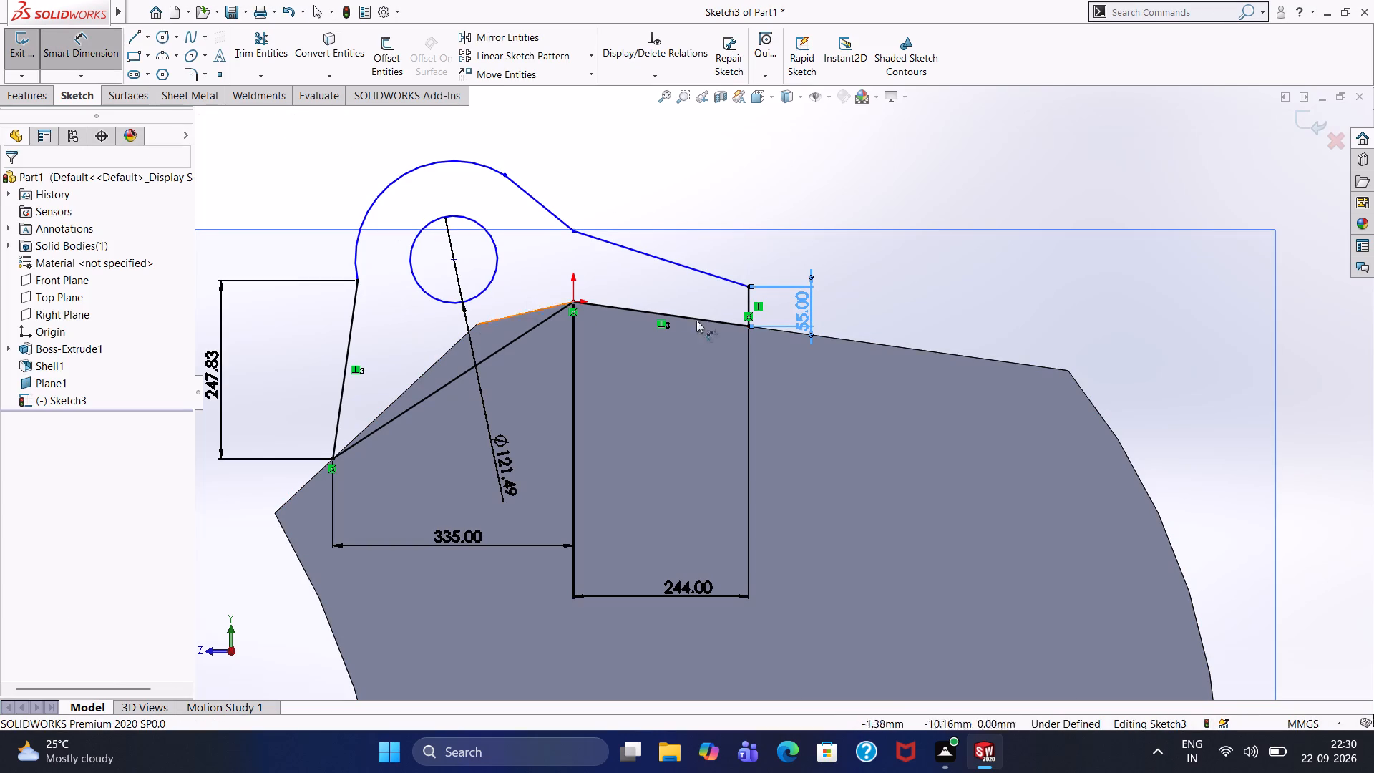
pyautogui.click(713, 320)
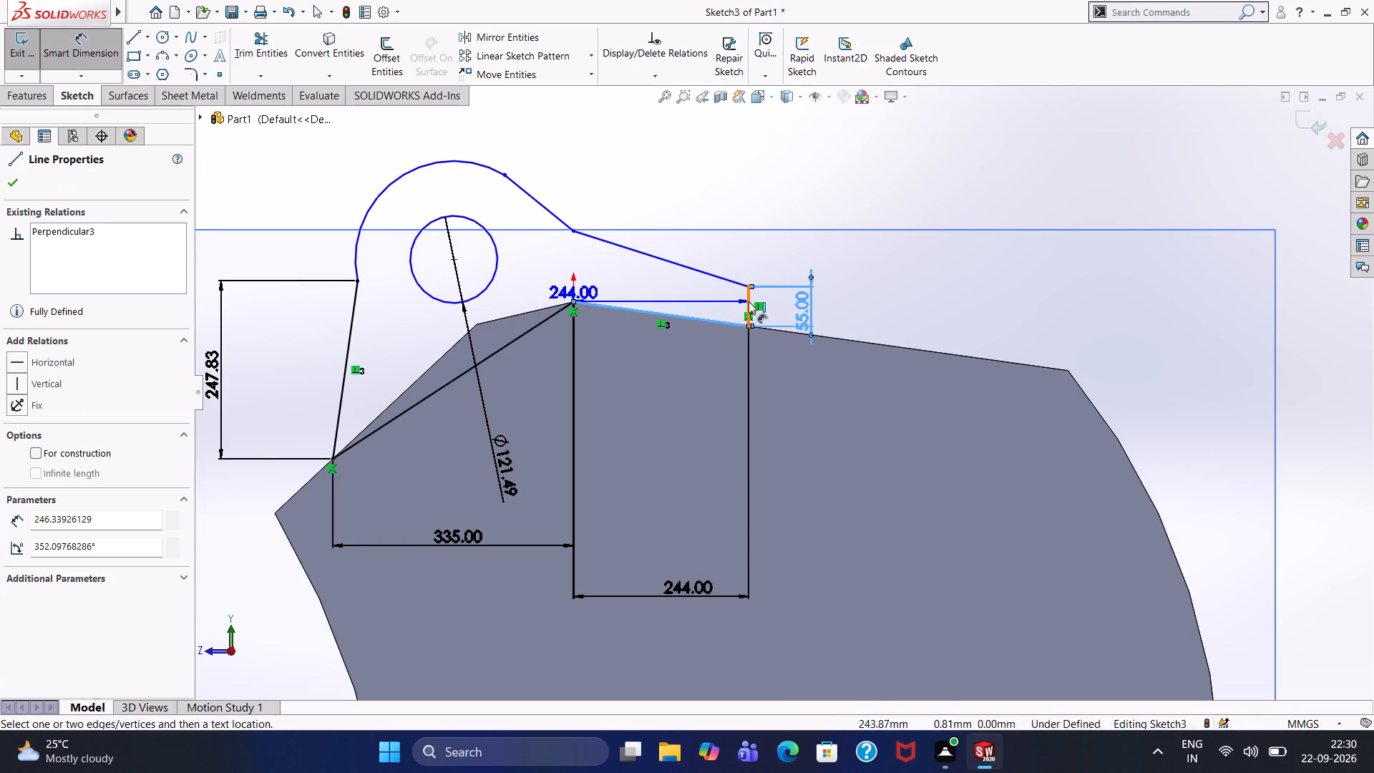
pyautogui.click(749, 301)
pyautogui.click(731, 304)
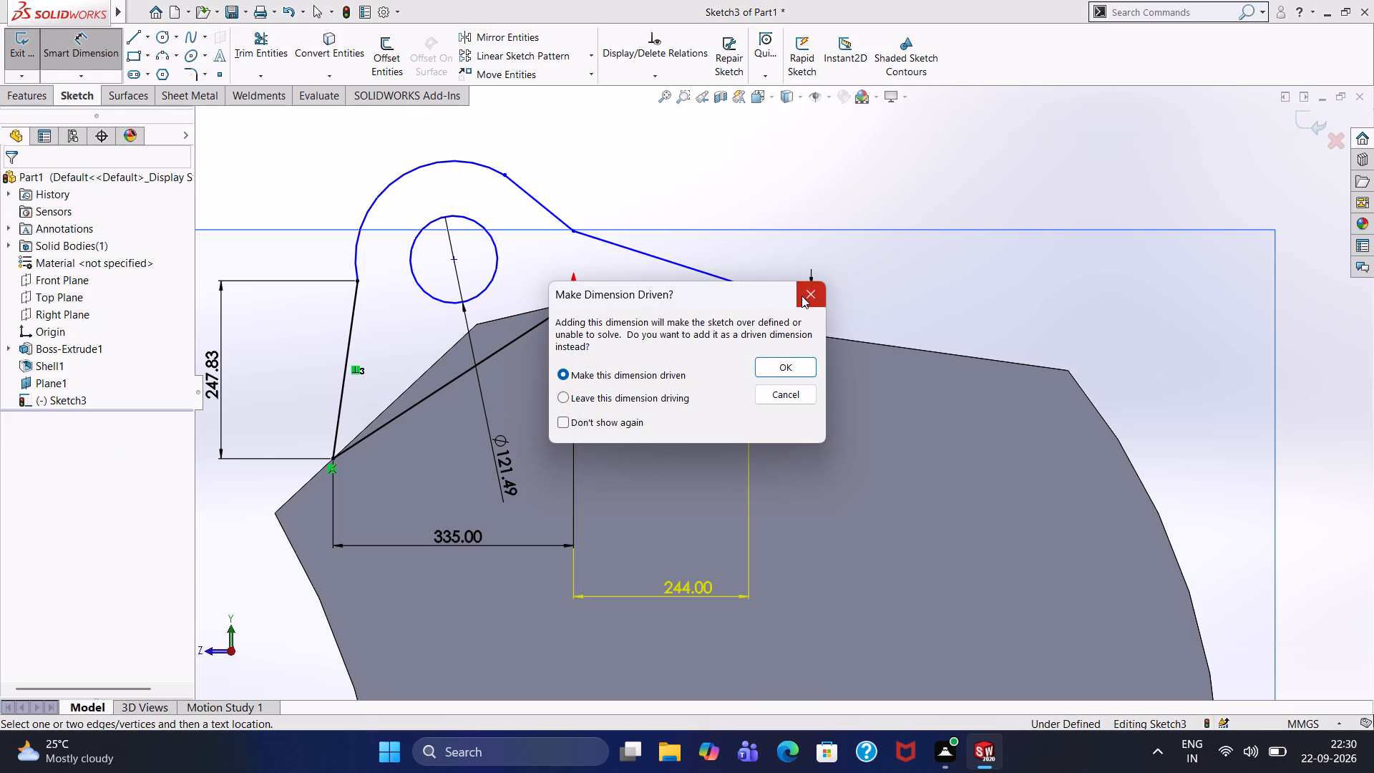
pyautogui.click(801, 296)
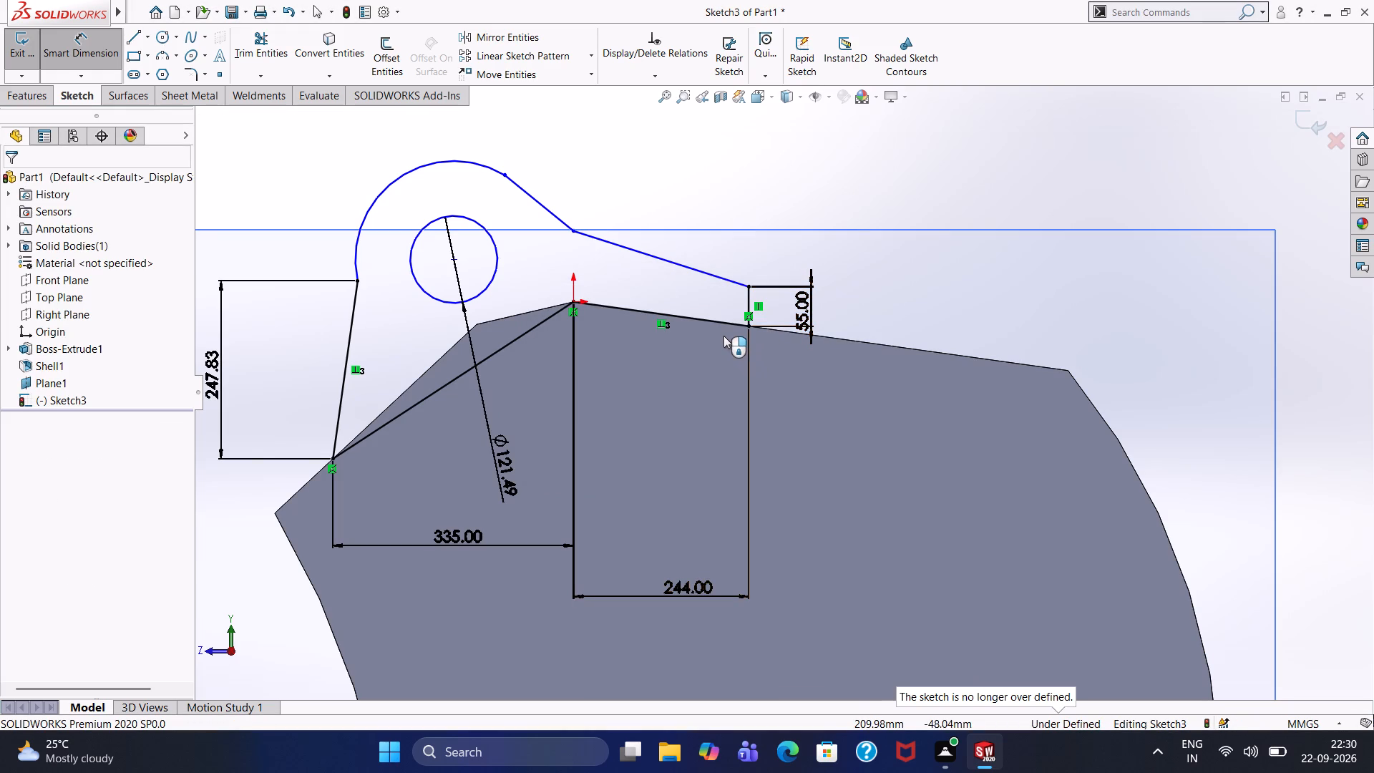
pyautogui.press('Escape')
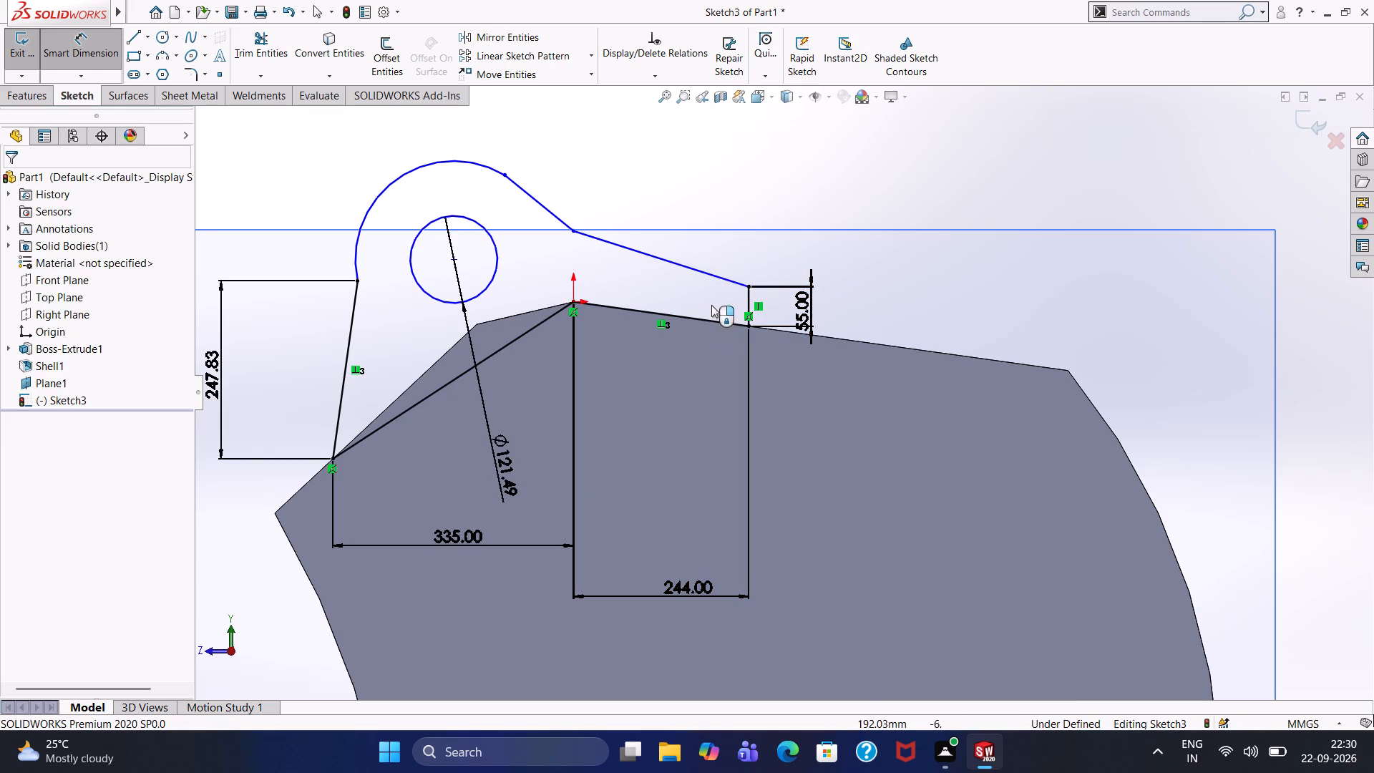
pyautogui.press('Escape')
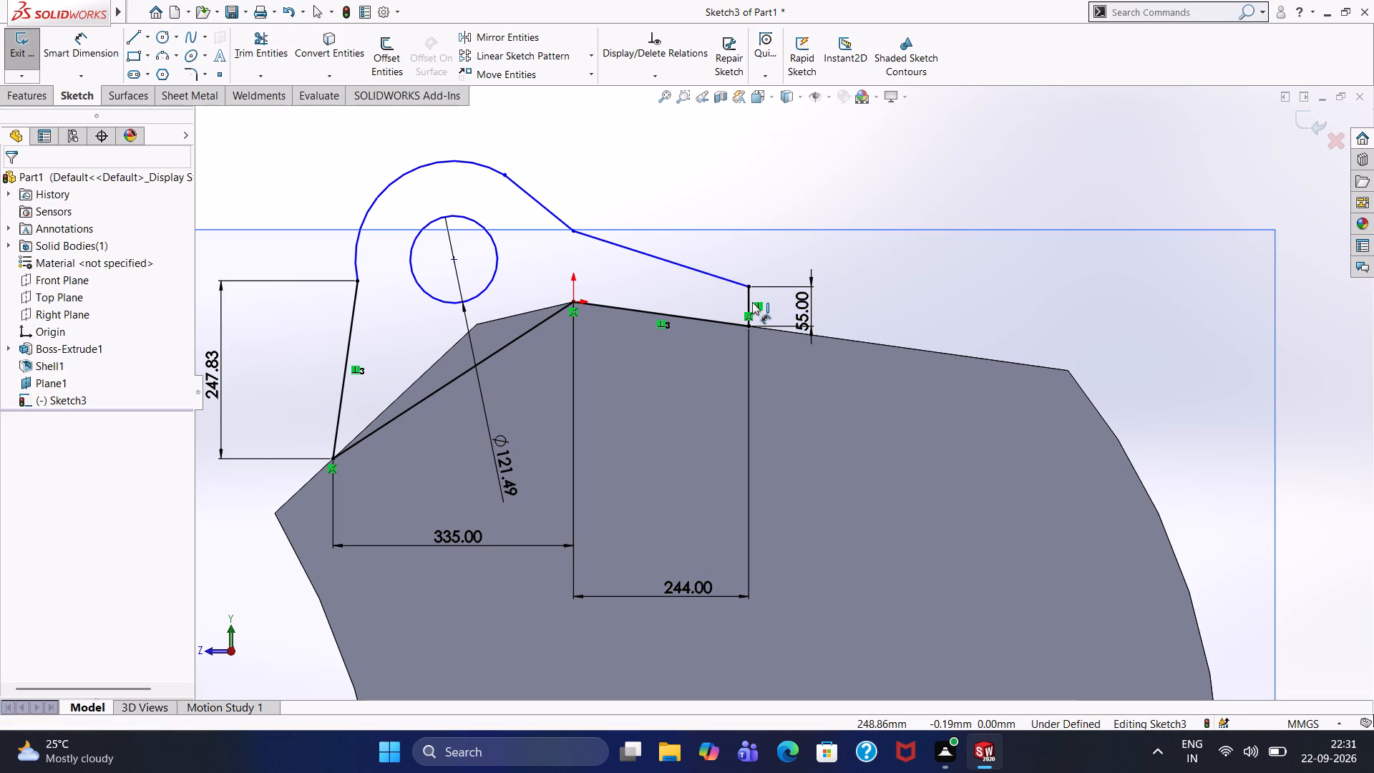
# Undo the ear profile's vertical dimensions, pin hole, arc and sloping lines, back to the short vertical line at the 244 mm line's end.
pyautogui.hotkey('ctrl', 'z')
pyautogui.hotkey('ctrl', 'z')
pyautogui.hotkey('ctrl', 'z')
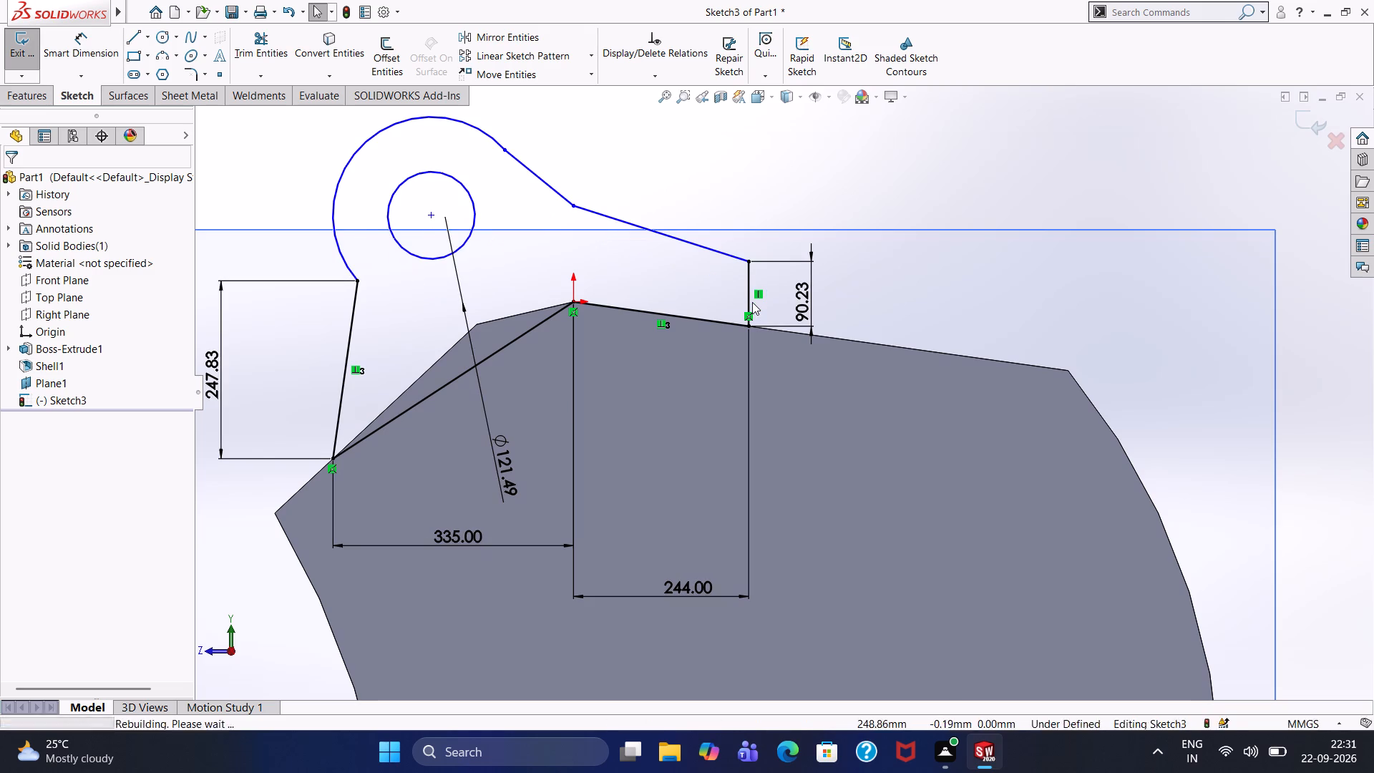
pyautogui.hotkey('ctrl', 'z')
pyautogui.hotkey('ctrl', 'z')
pyautogui.hotkey('ctrl', 'z')
pyautogui.hotkey('ctrl', 'z')
pyautogui.hotkey('ctrl', 'z')
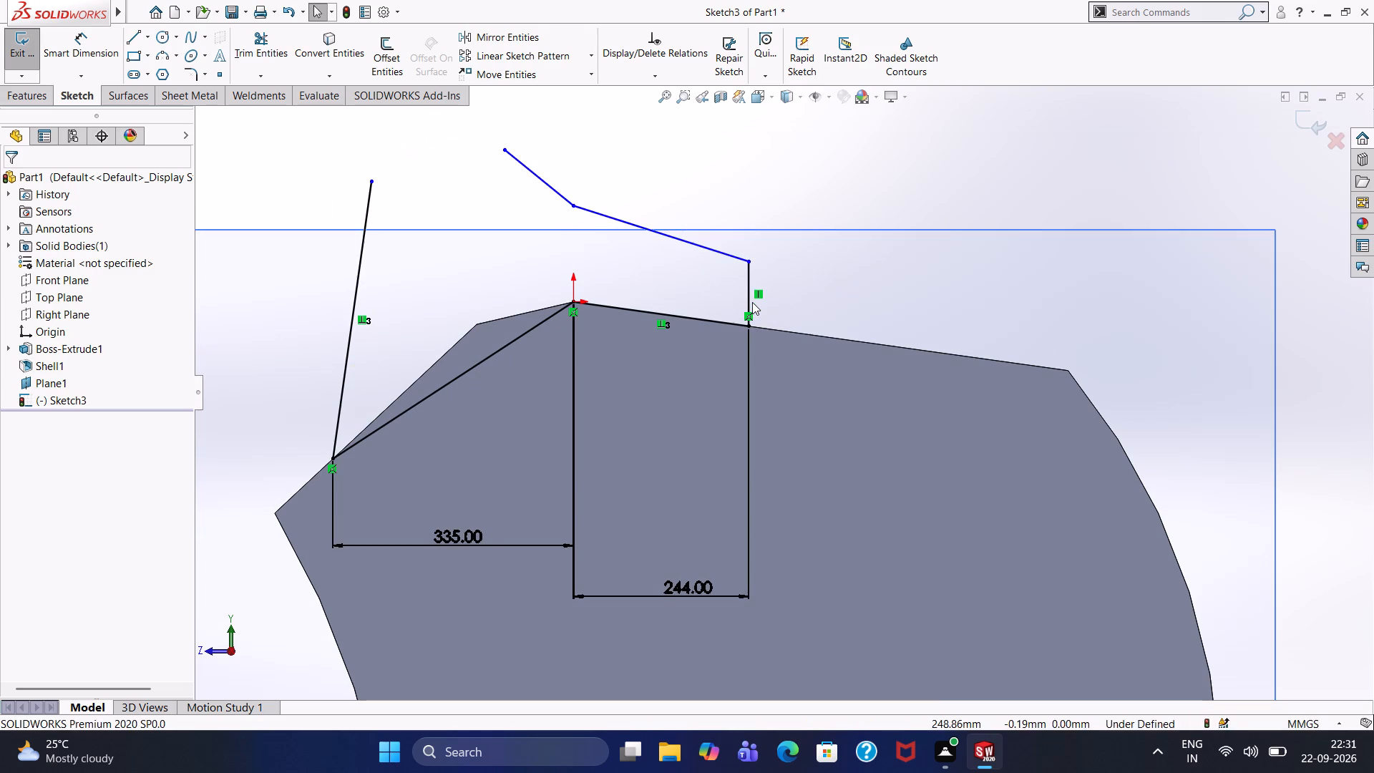
pyautogui.hotkey('ctrl', 'z')
pyautogui.hotkey('ctrl', 'z')
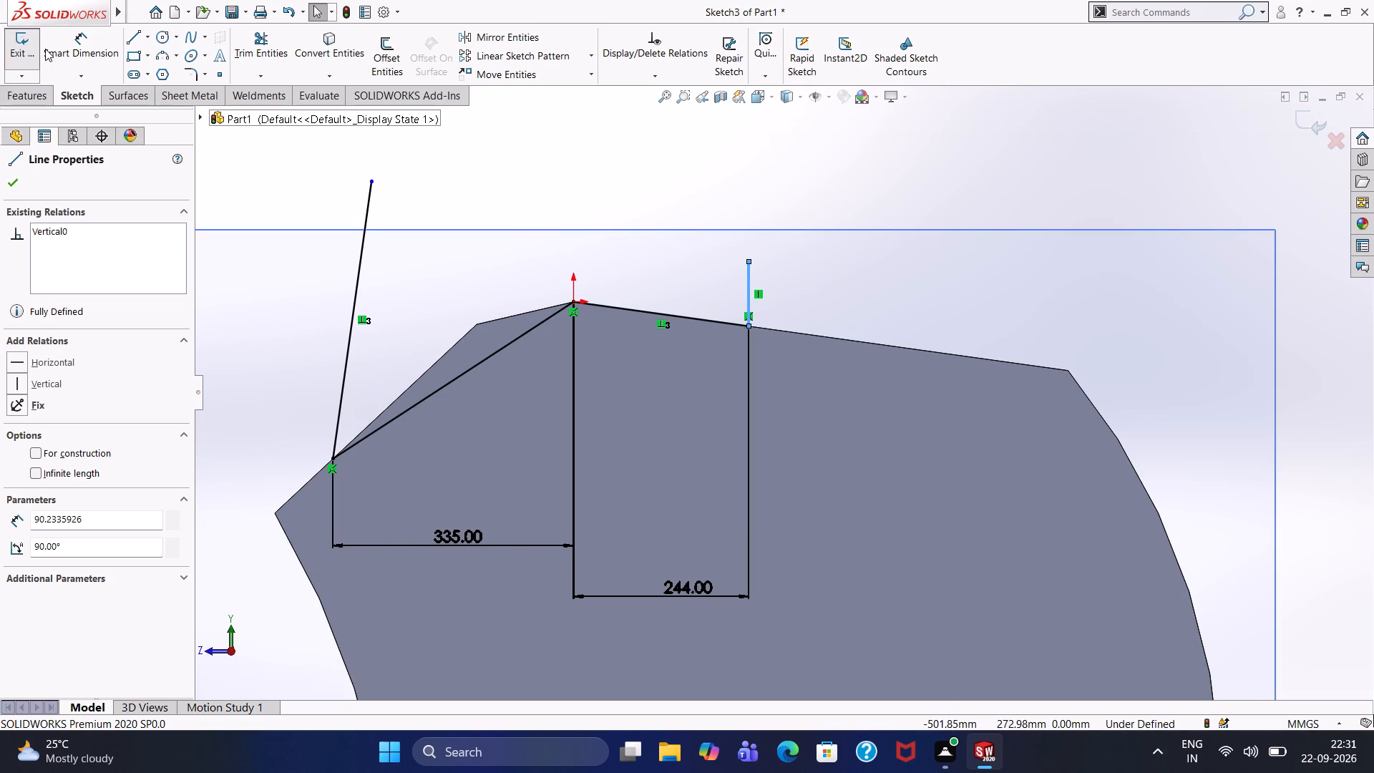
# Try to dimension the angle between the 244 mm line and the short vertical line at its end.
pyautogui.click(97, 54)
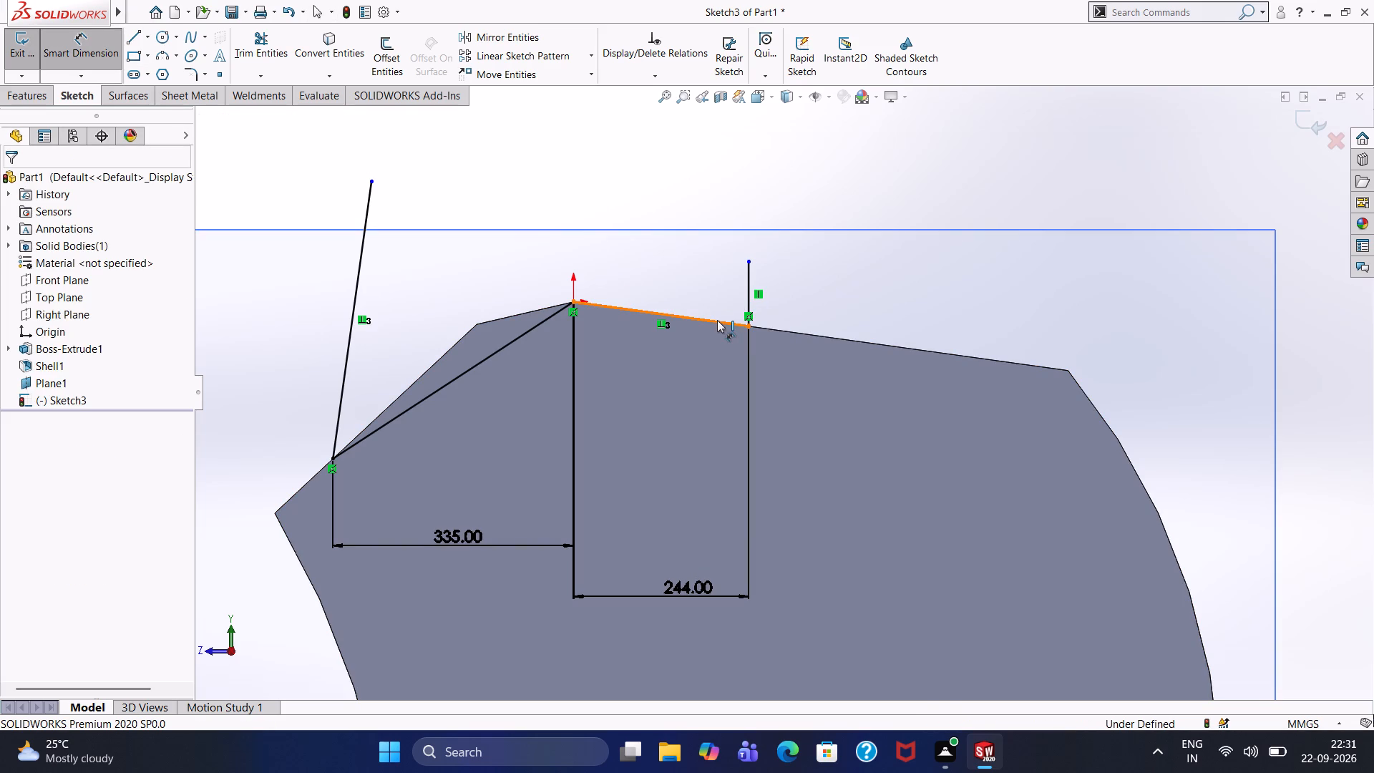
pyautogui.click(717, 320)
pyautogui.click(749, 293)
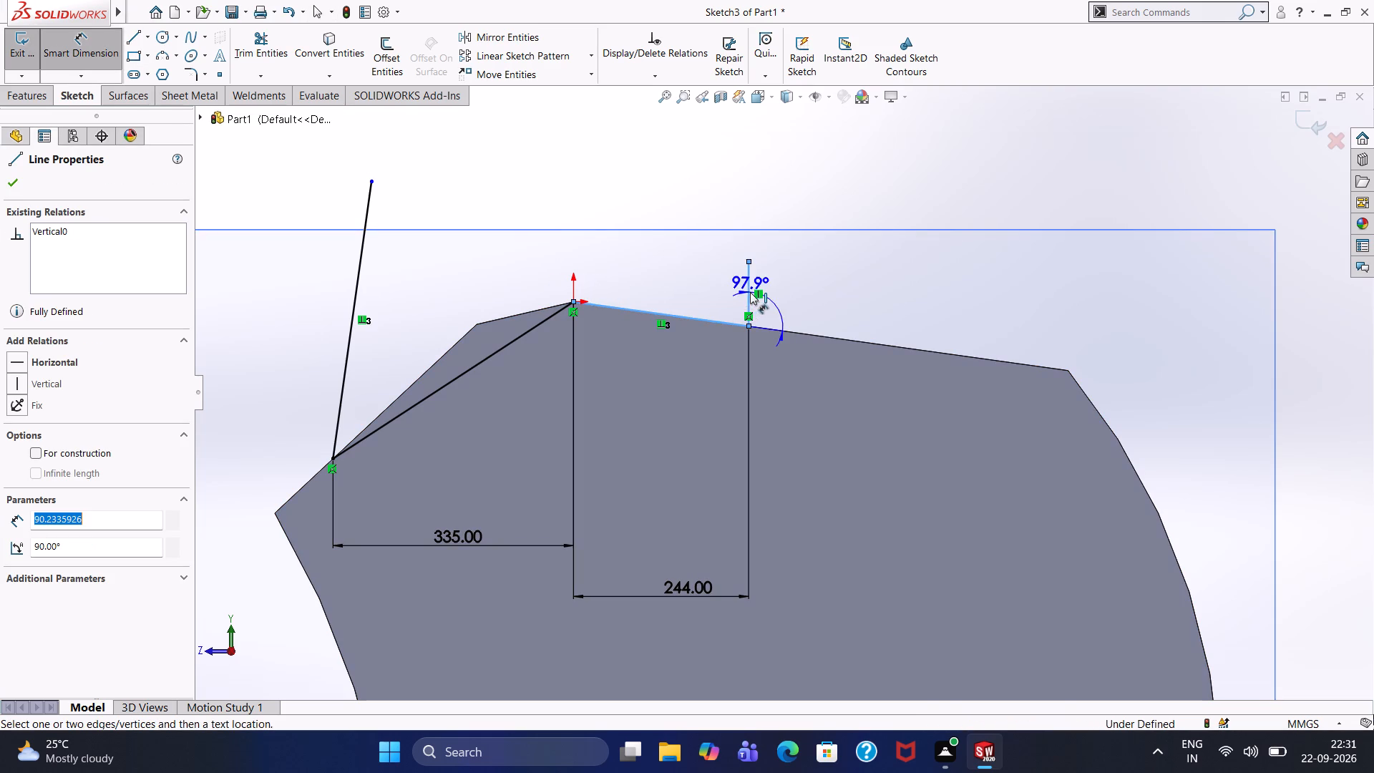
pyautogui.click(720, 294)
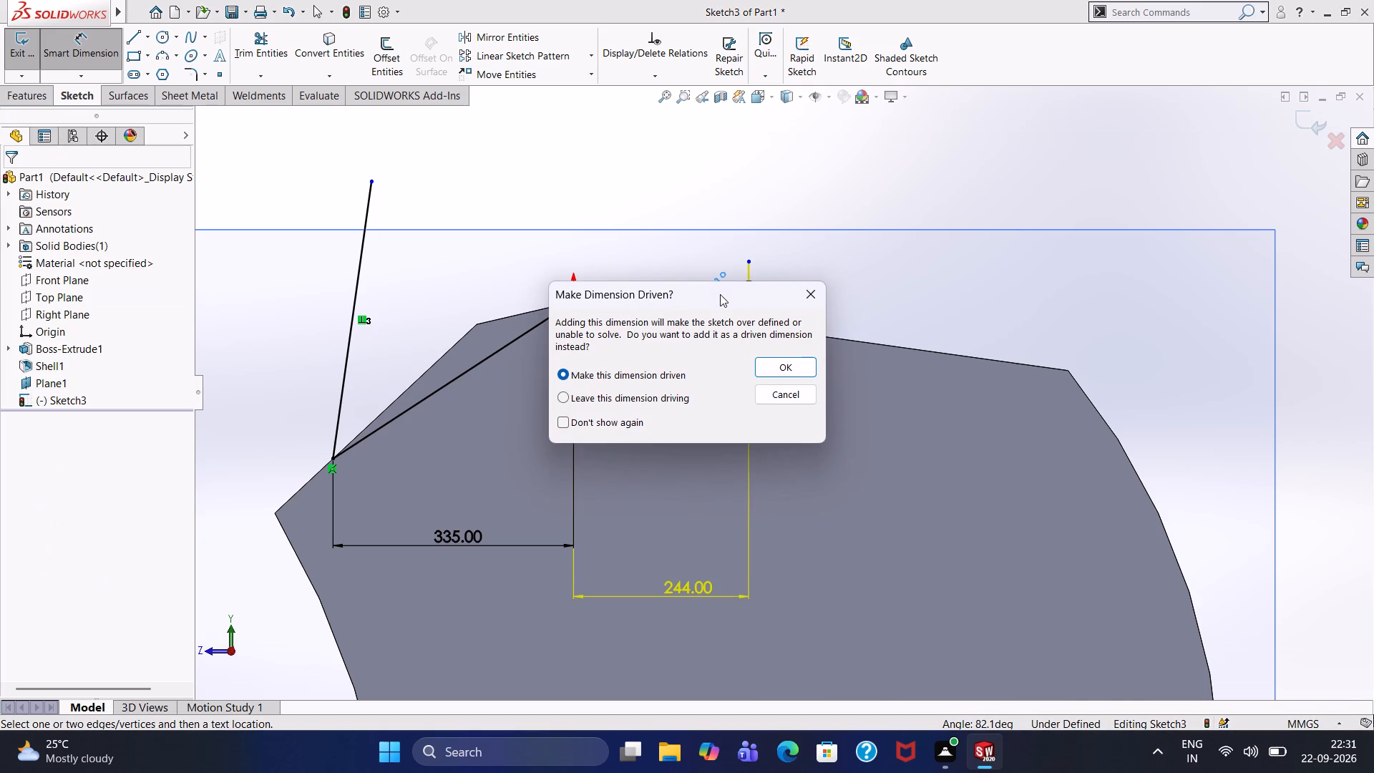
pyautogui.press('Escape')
# Delete the short vertical line at the 244 mm line's free end.
pyautogui.click(750, 291)
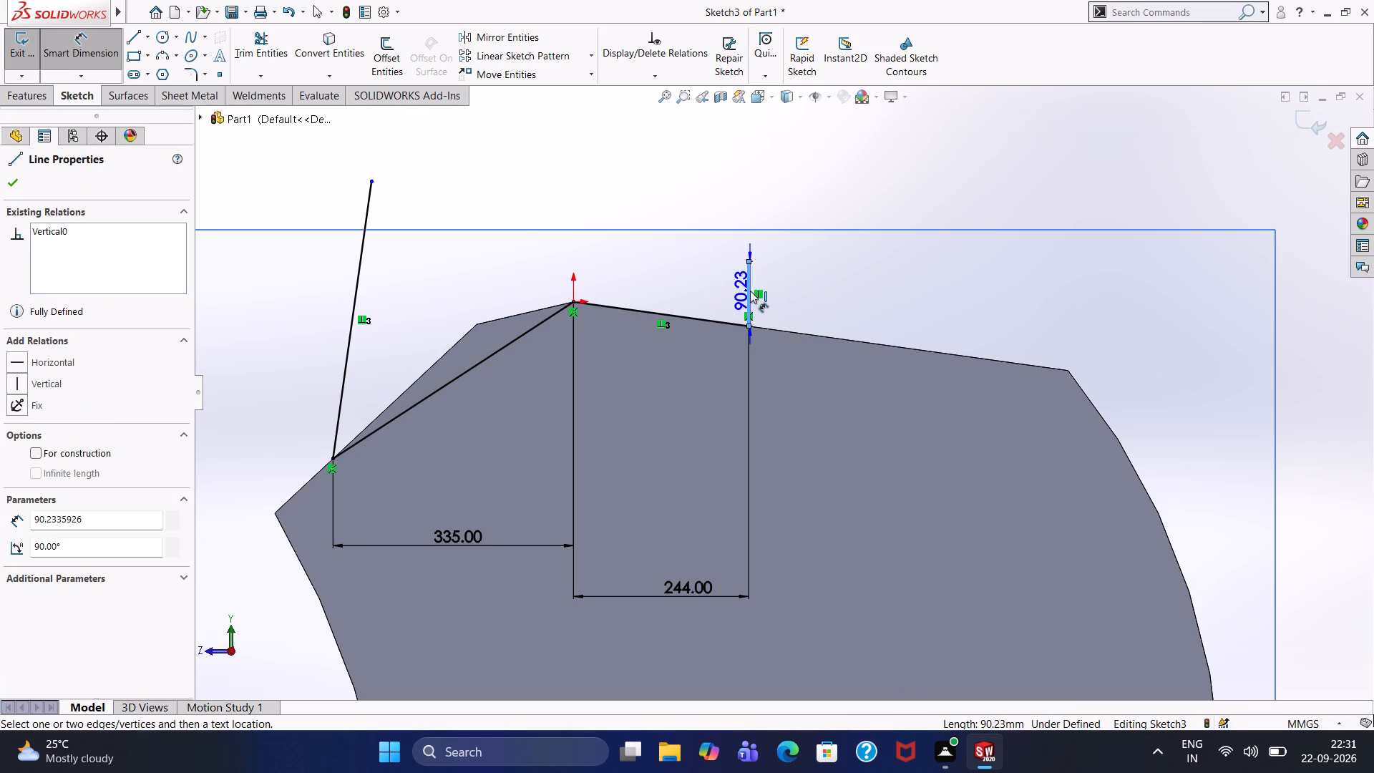
pyautogui.press('Delete')
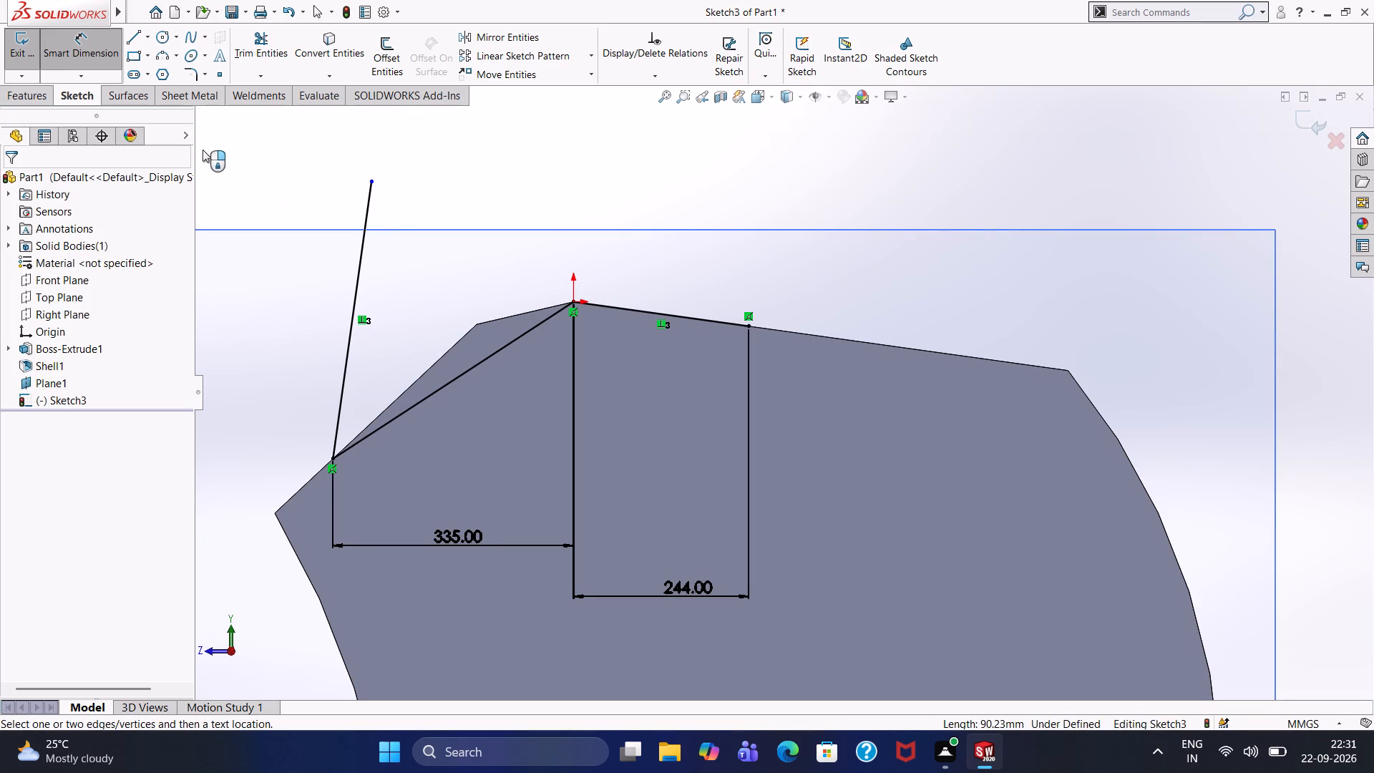
pyautogui.press('Escape')
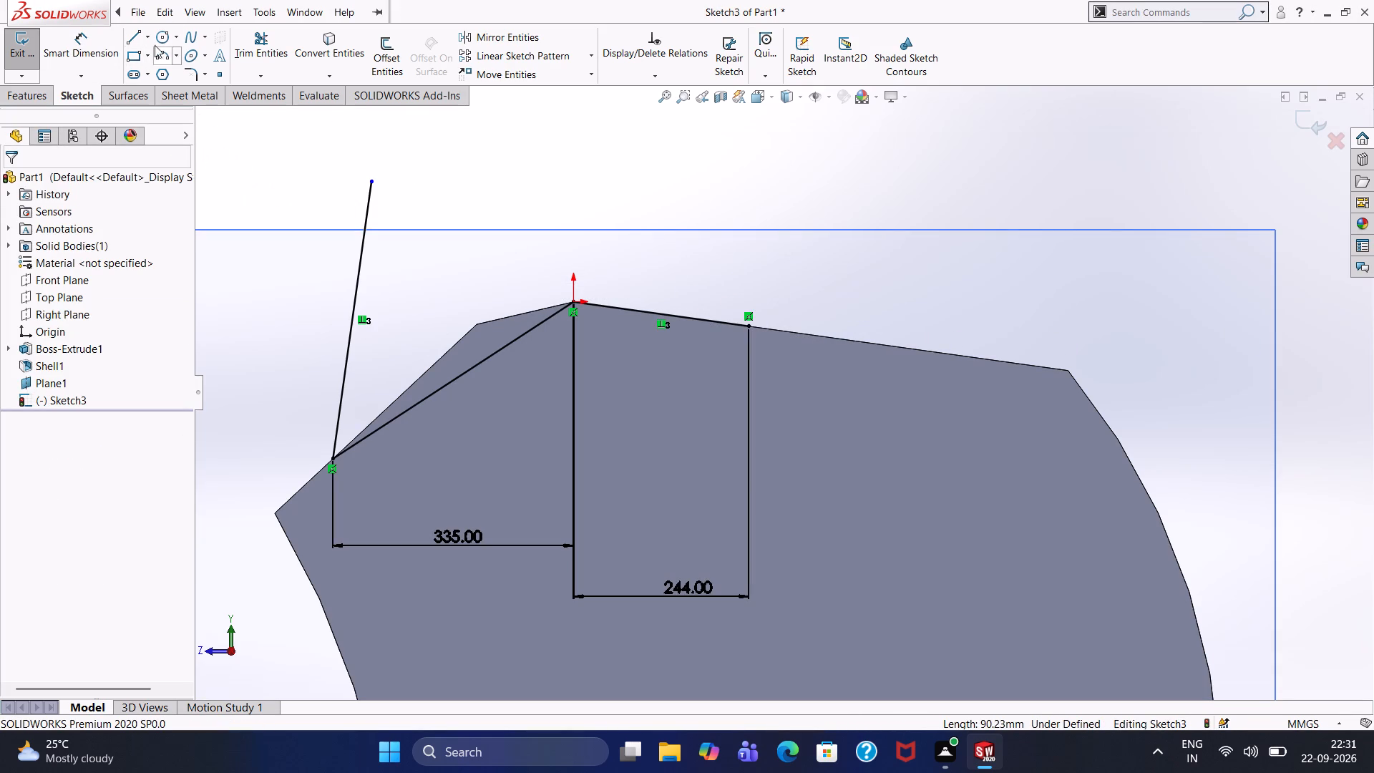
# Draw a 55 mm line from the 244 mm line's free end, perpendicular to that line and rising away from the bucket.
pyautogui.click(130, 31)
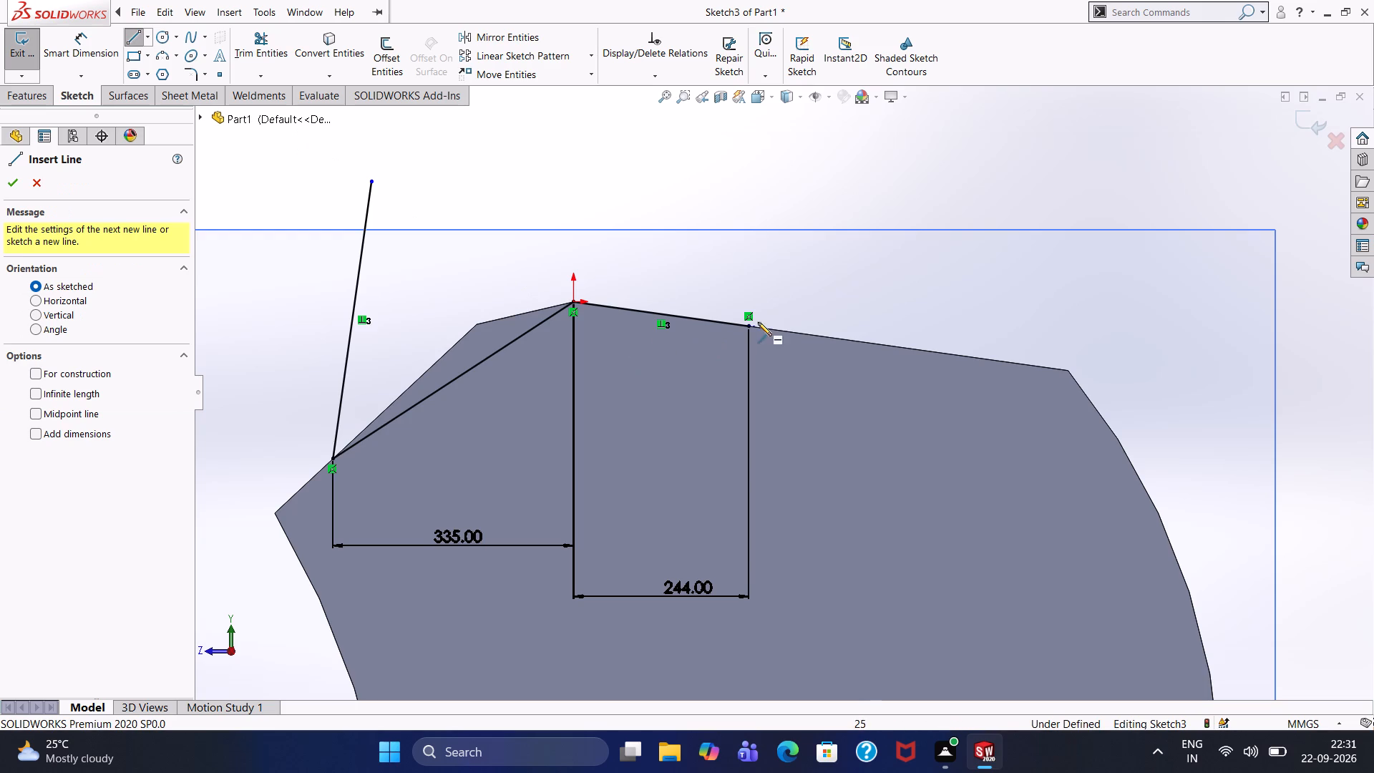
pyautogui.click(749, 329)
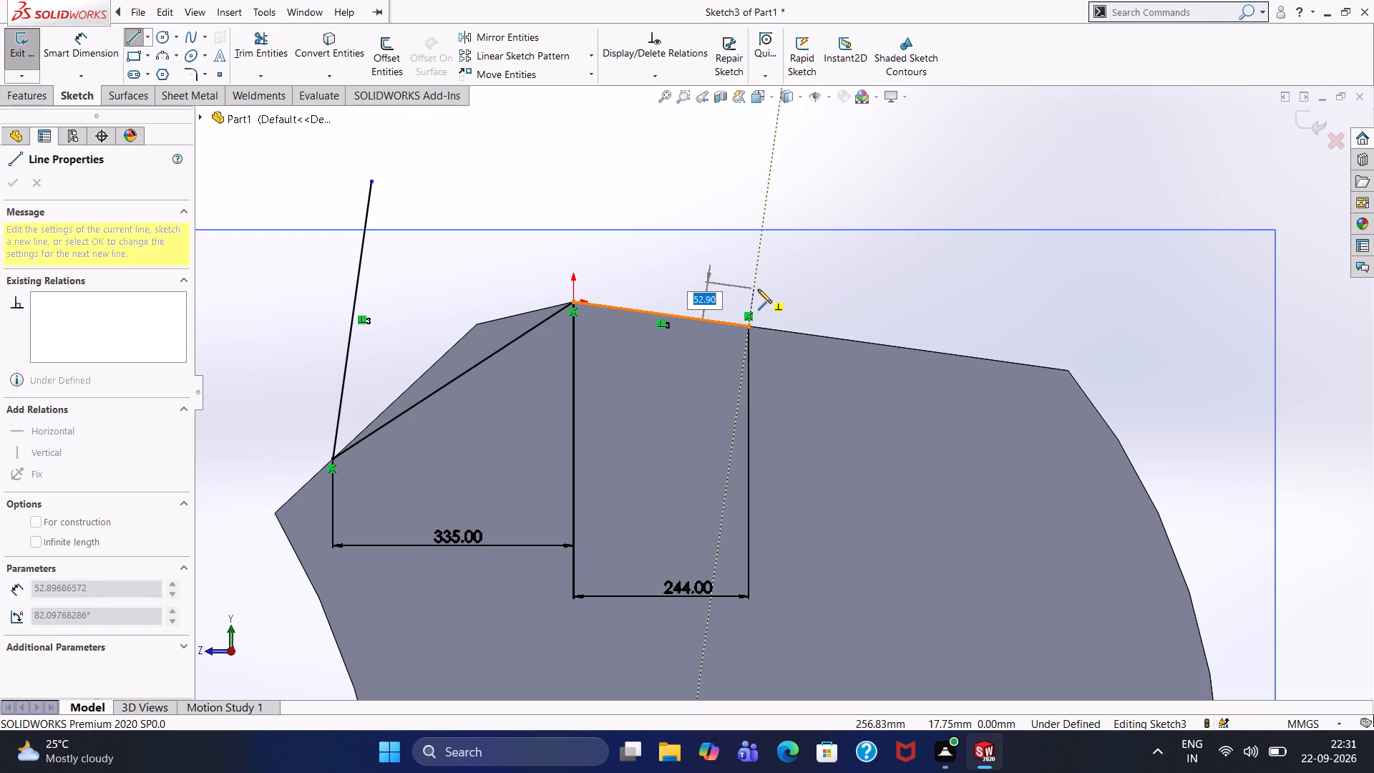
pyautogui.write('55')
pyautogui.press('Return')
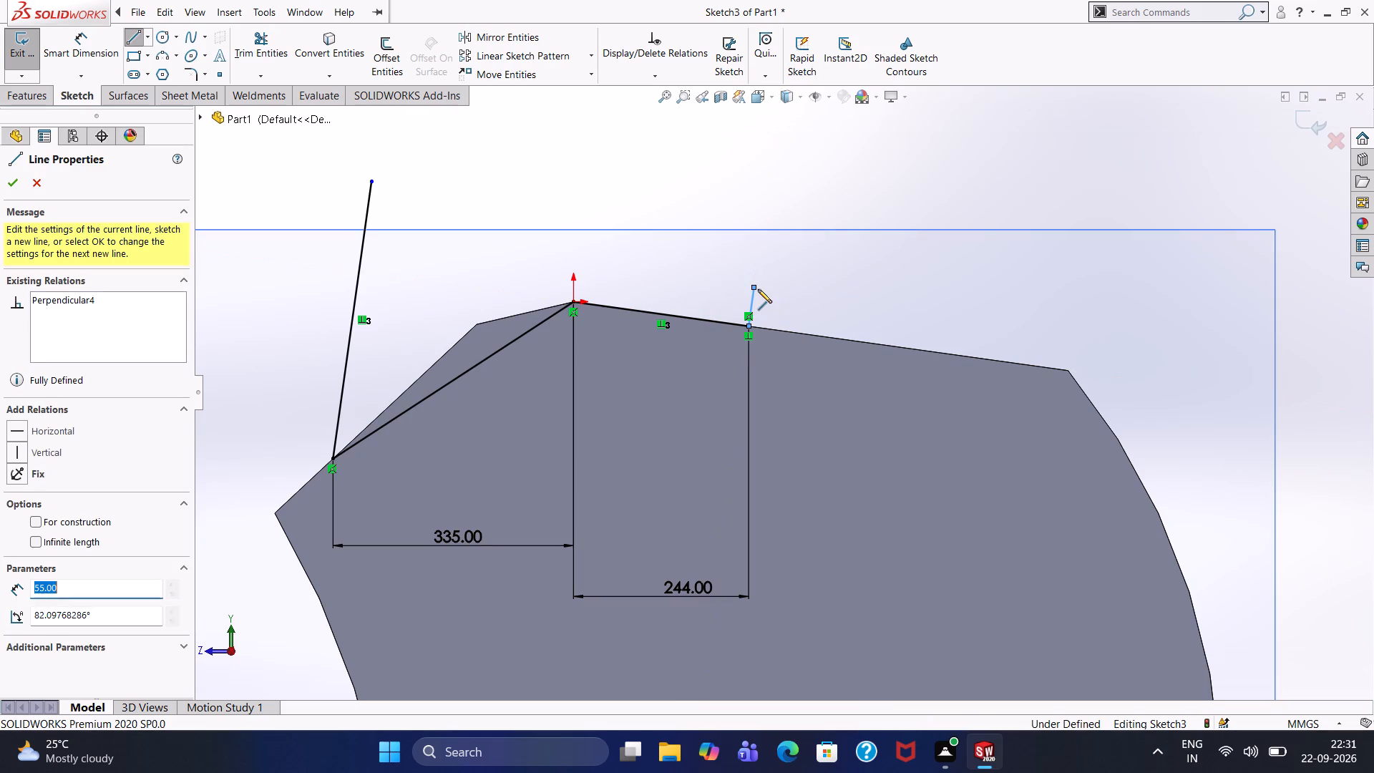
pyautogui.press('Escape')
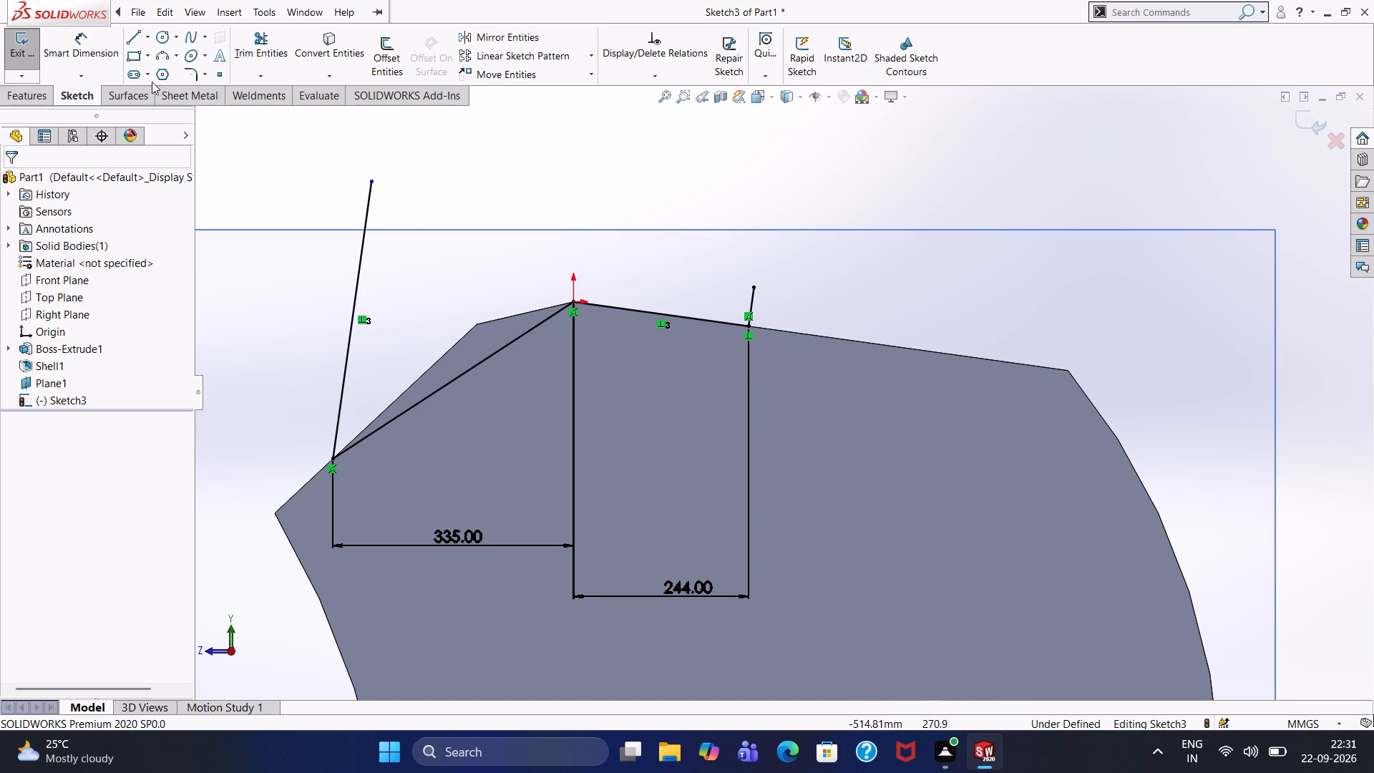
# Dimension the angle between the 244 mm line and the 55 mm line at its end.
pyautogui.click(96, 50)
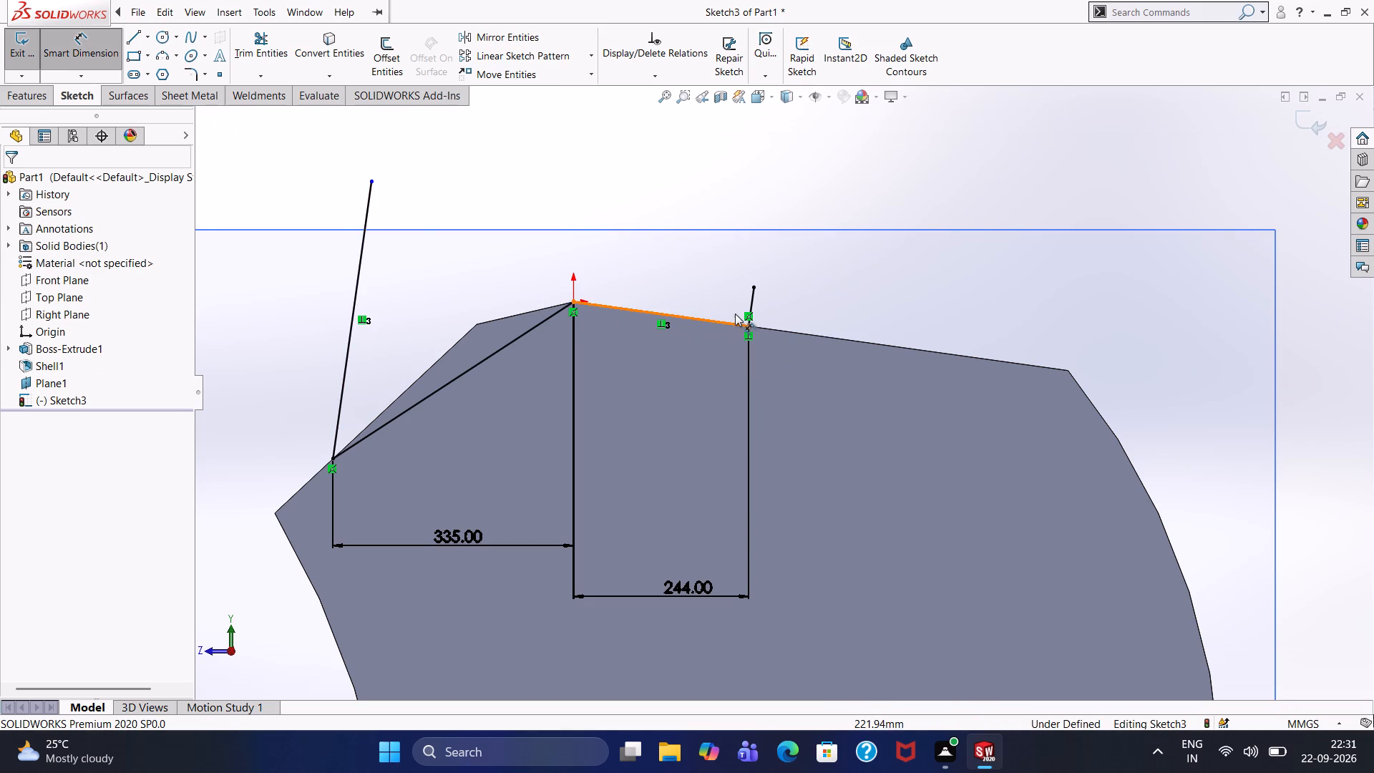
pyautogui.click(753, 301)
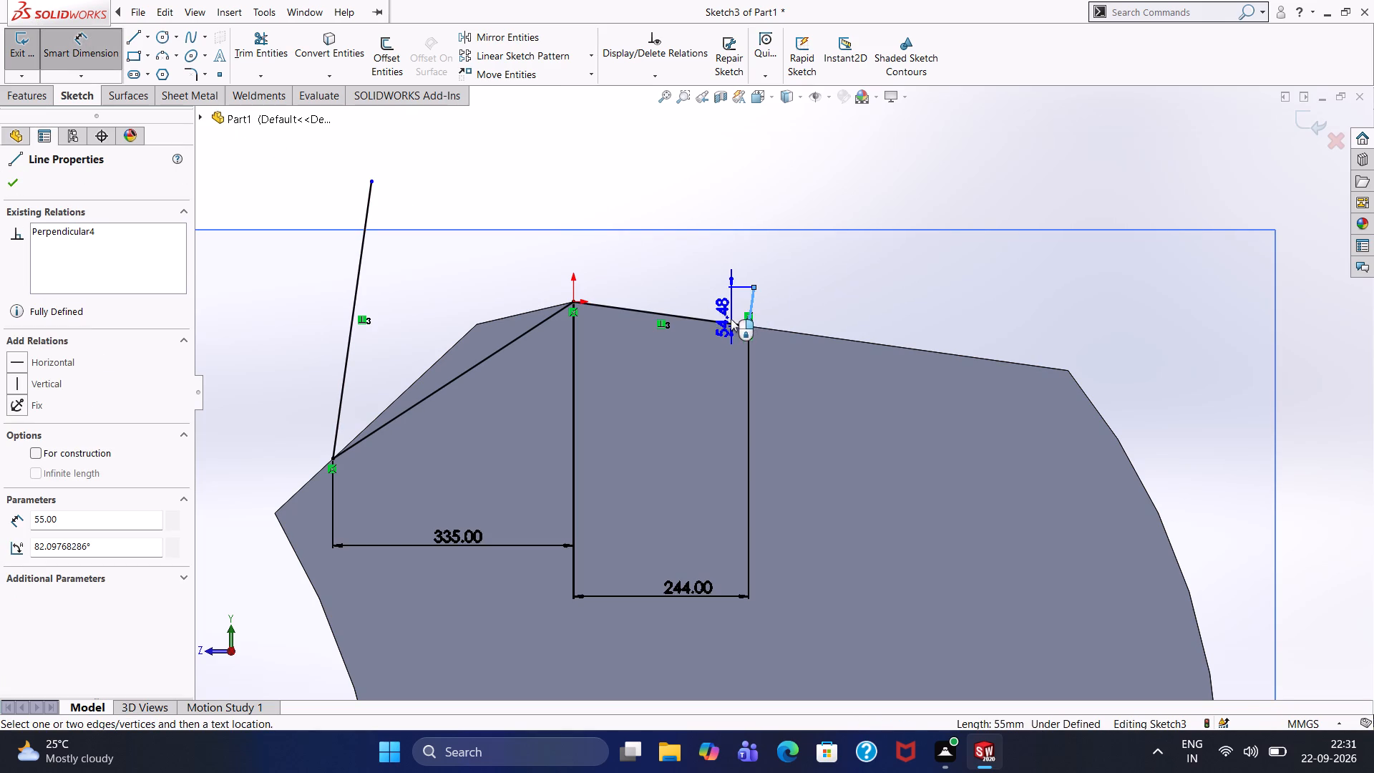
pyautogui.click(731, 321)
pyautogui.click(732, 298)
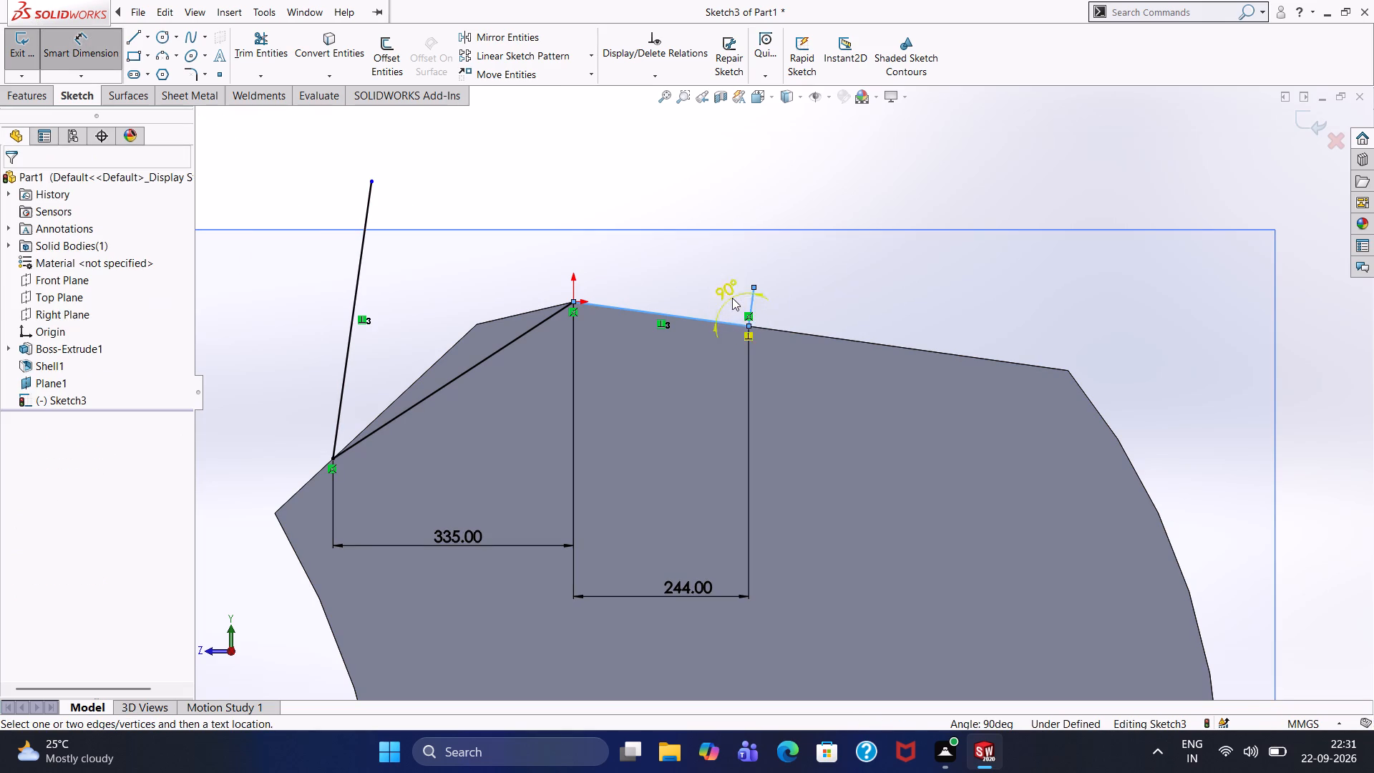
pyautogui.click(776, 361)
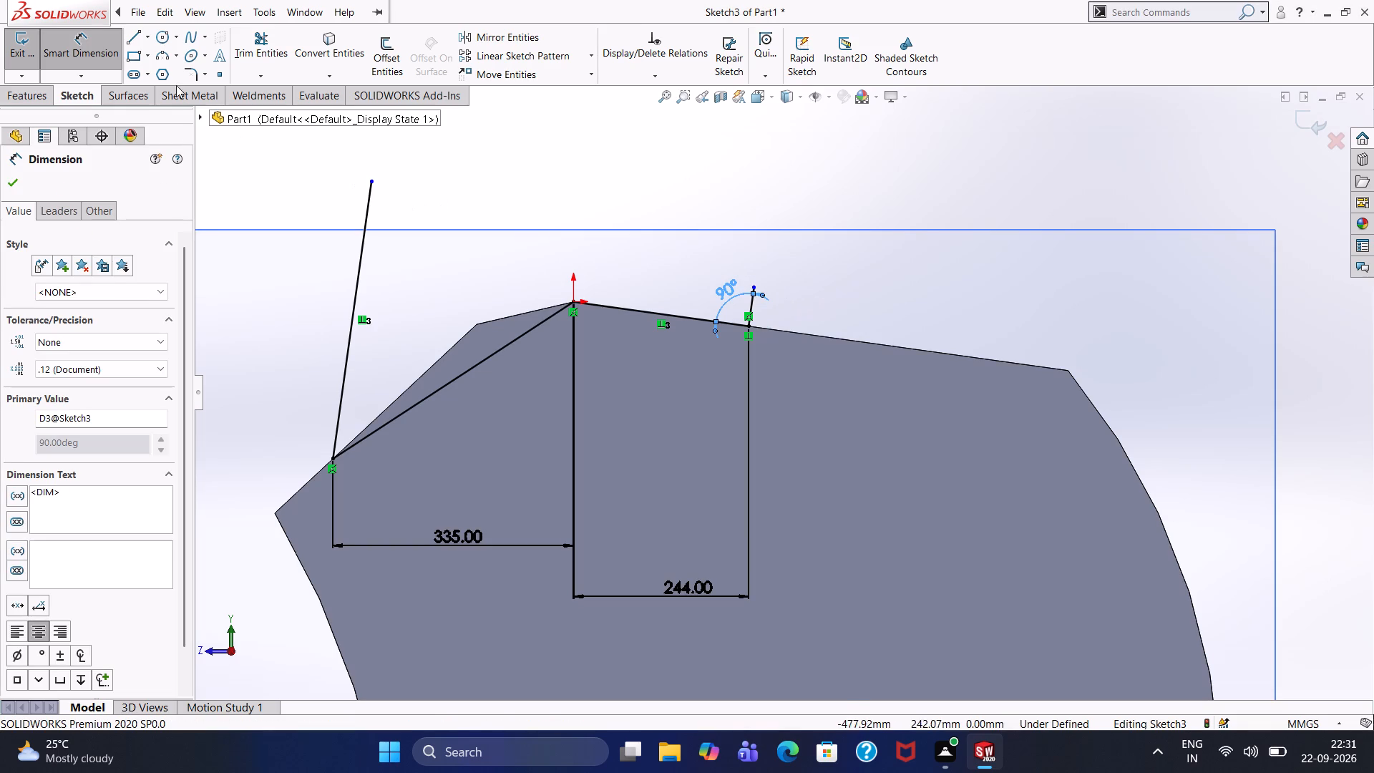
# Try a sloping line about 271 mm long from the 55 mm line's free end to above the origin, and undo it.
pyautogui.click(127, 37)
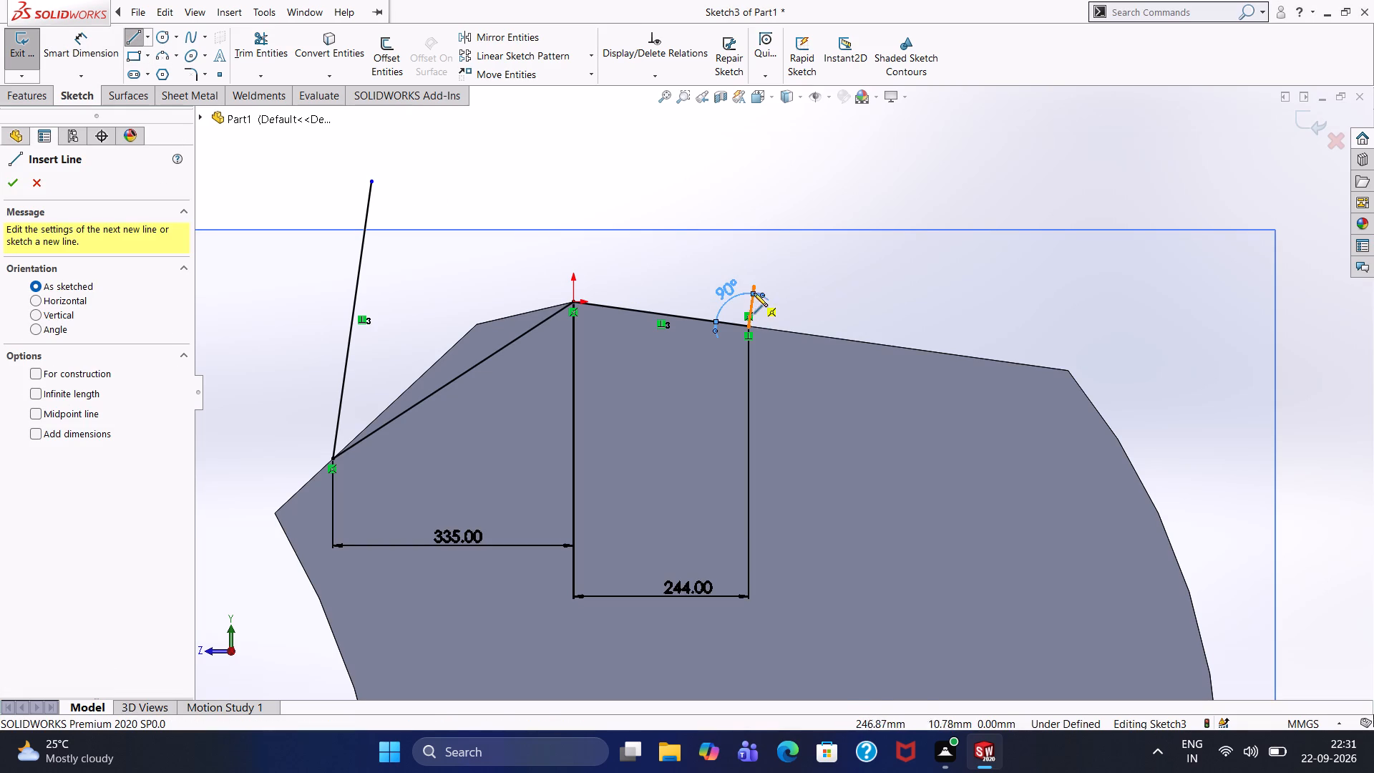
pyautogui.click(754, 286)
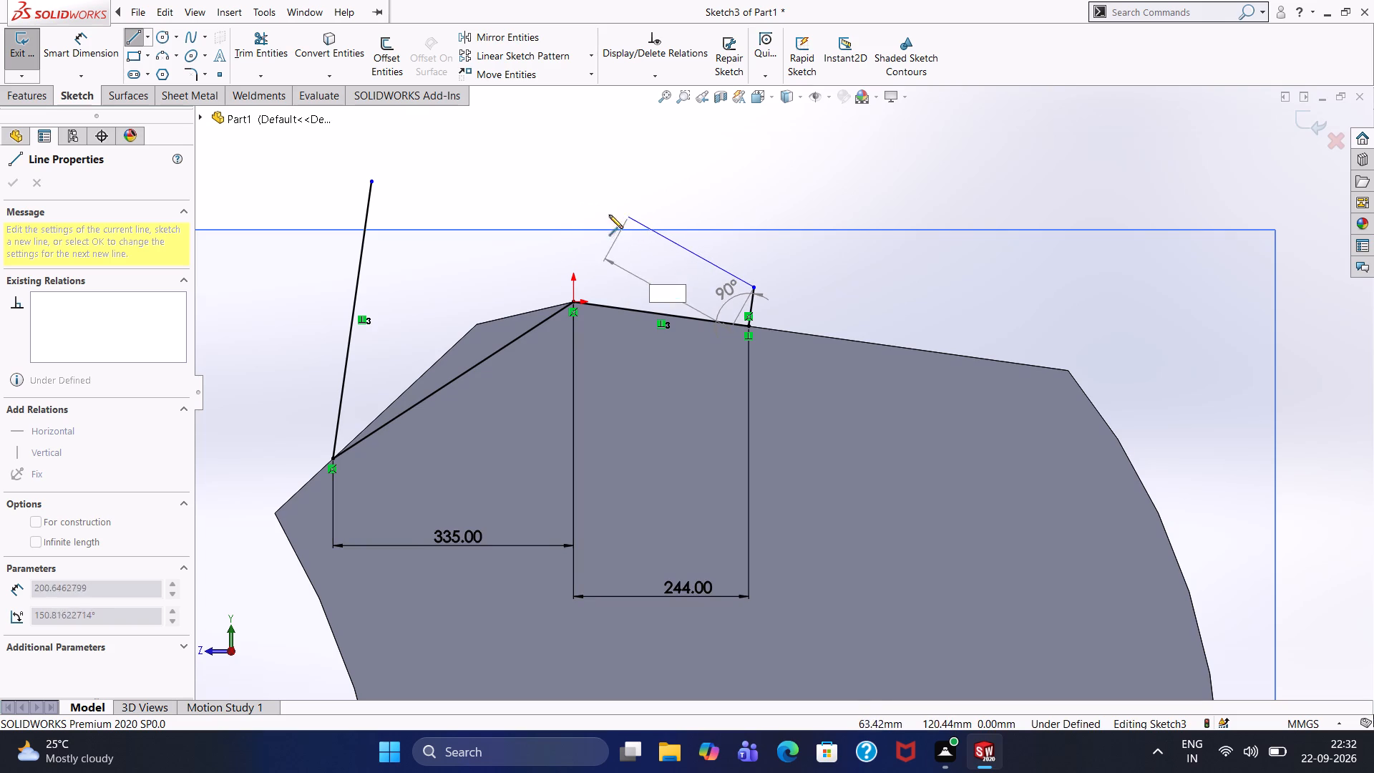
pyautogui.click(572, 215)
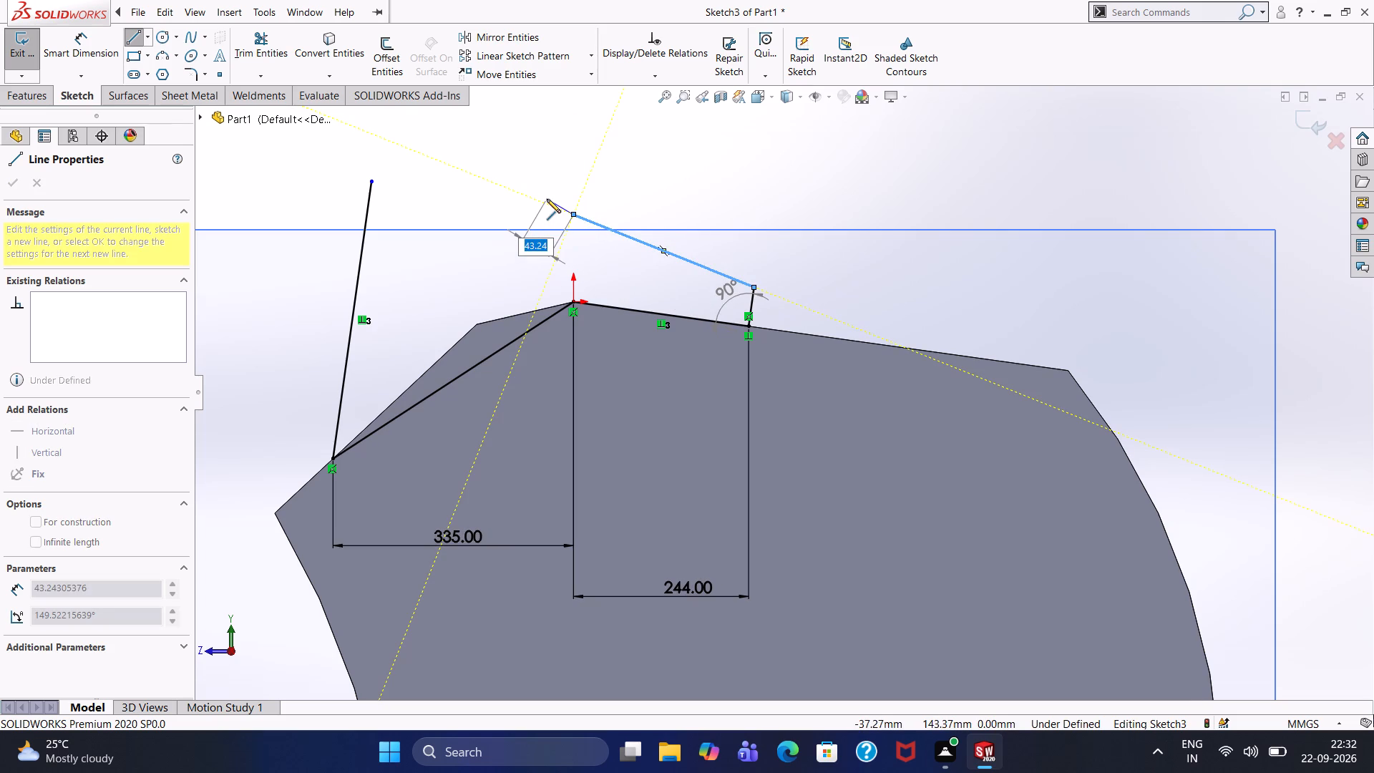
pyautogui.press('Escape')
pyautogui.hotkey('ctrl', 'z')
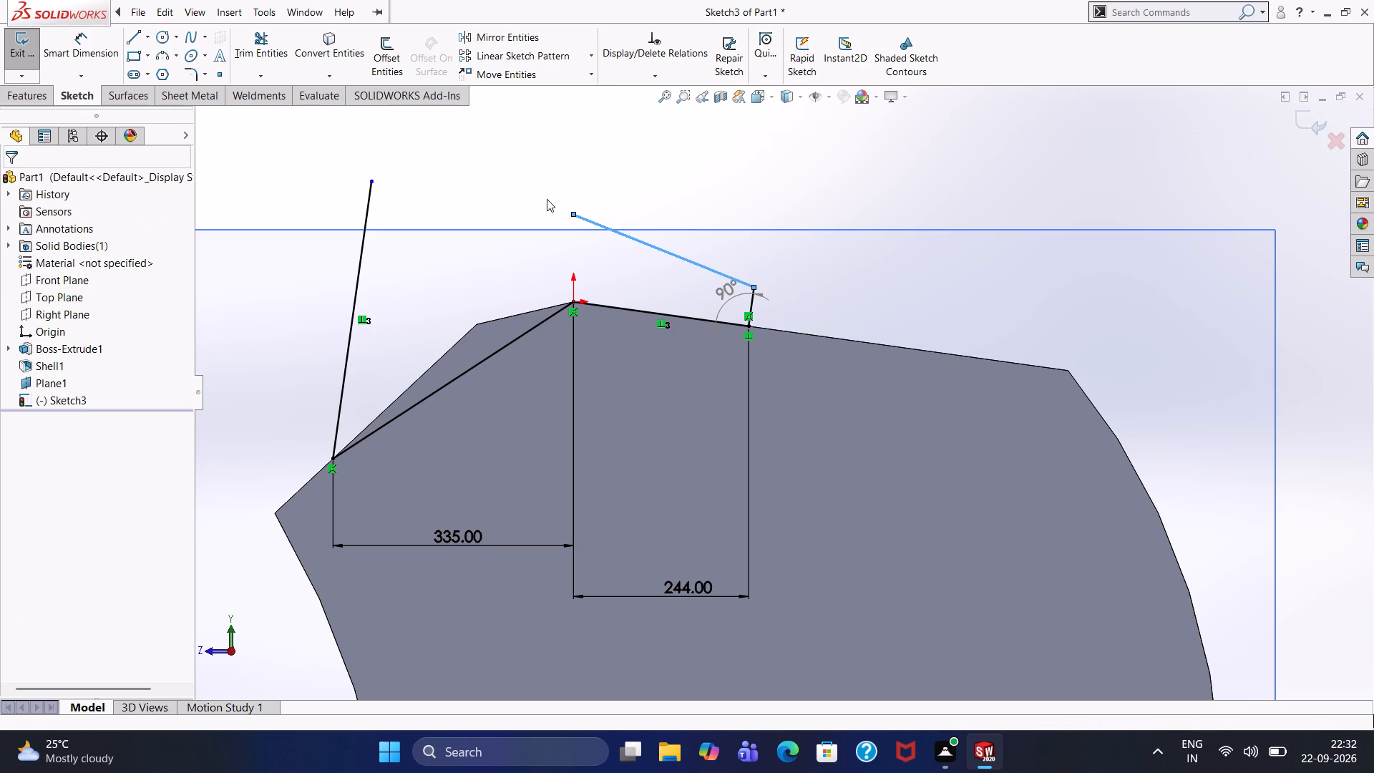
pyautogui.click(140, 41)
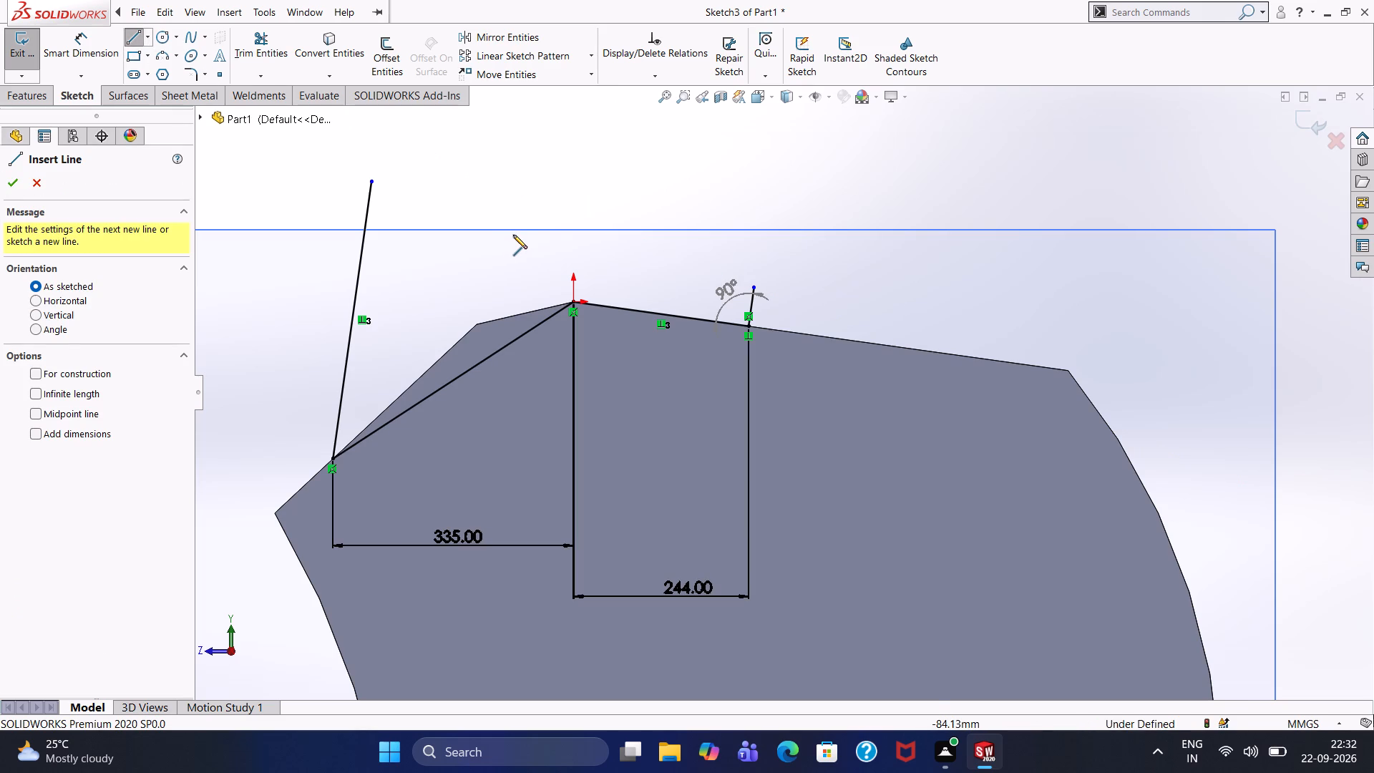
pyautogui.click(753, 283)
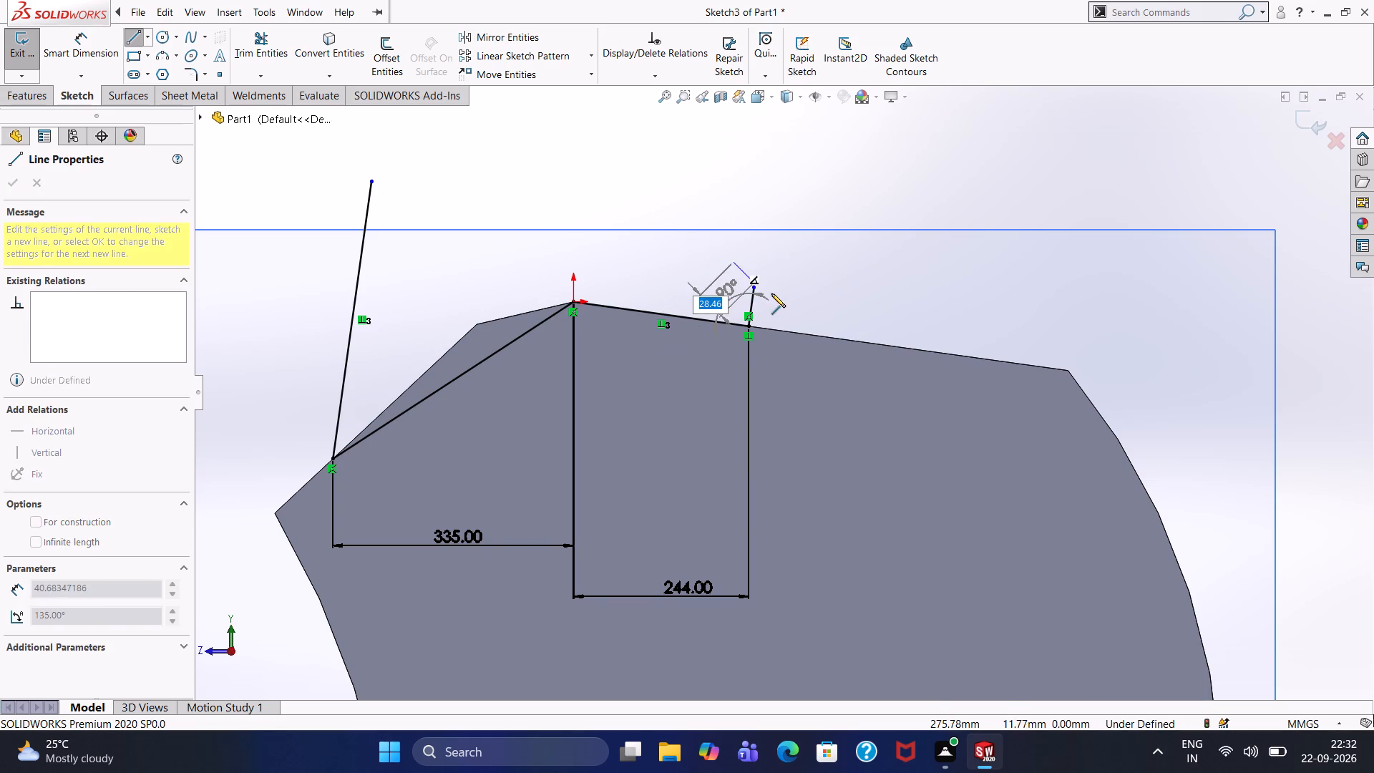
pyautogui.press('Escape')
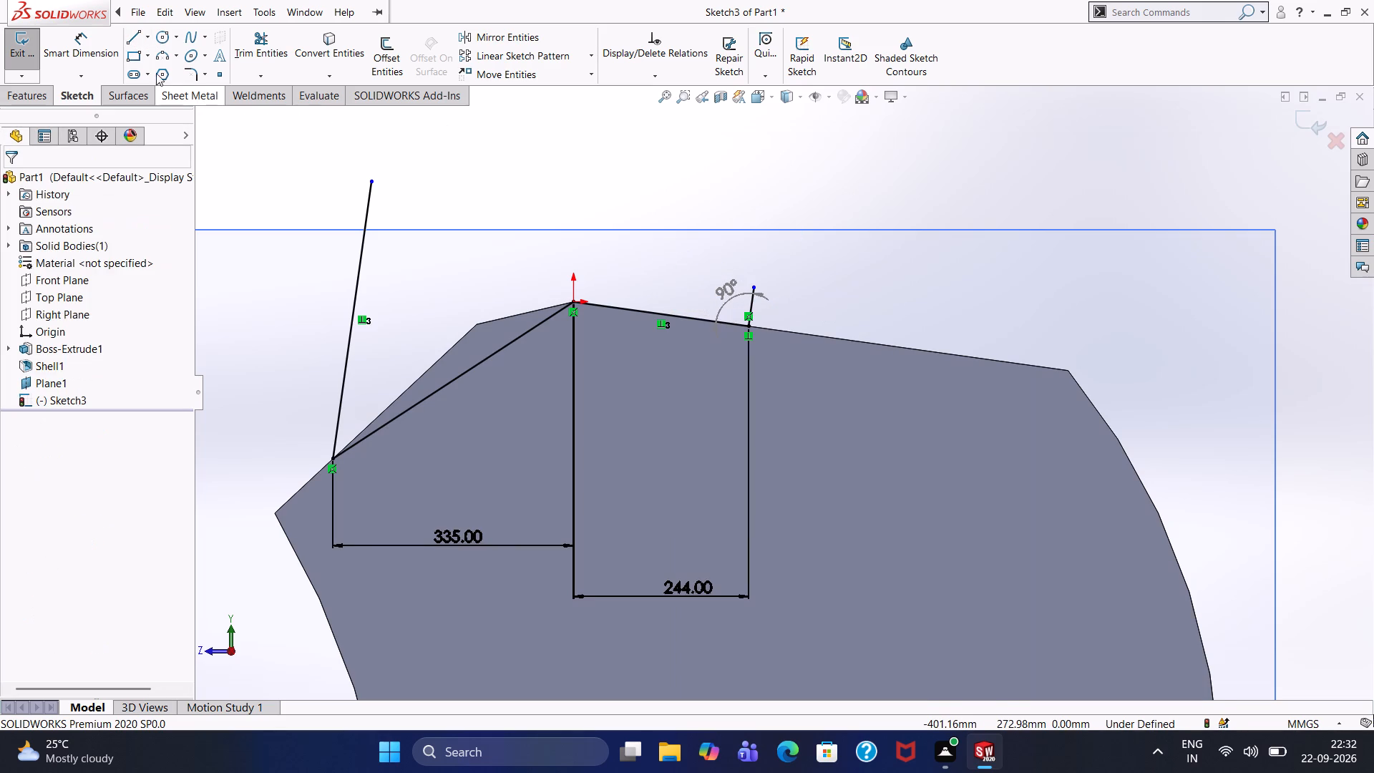
# Draw two collinear lines, about 352 mm and 75 mm long, sloping up from the 55 mm line's free end toward the long perpendicular line.
pyautogui.click(134, 41)
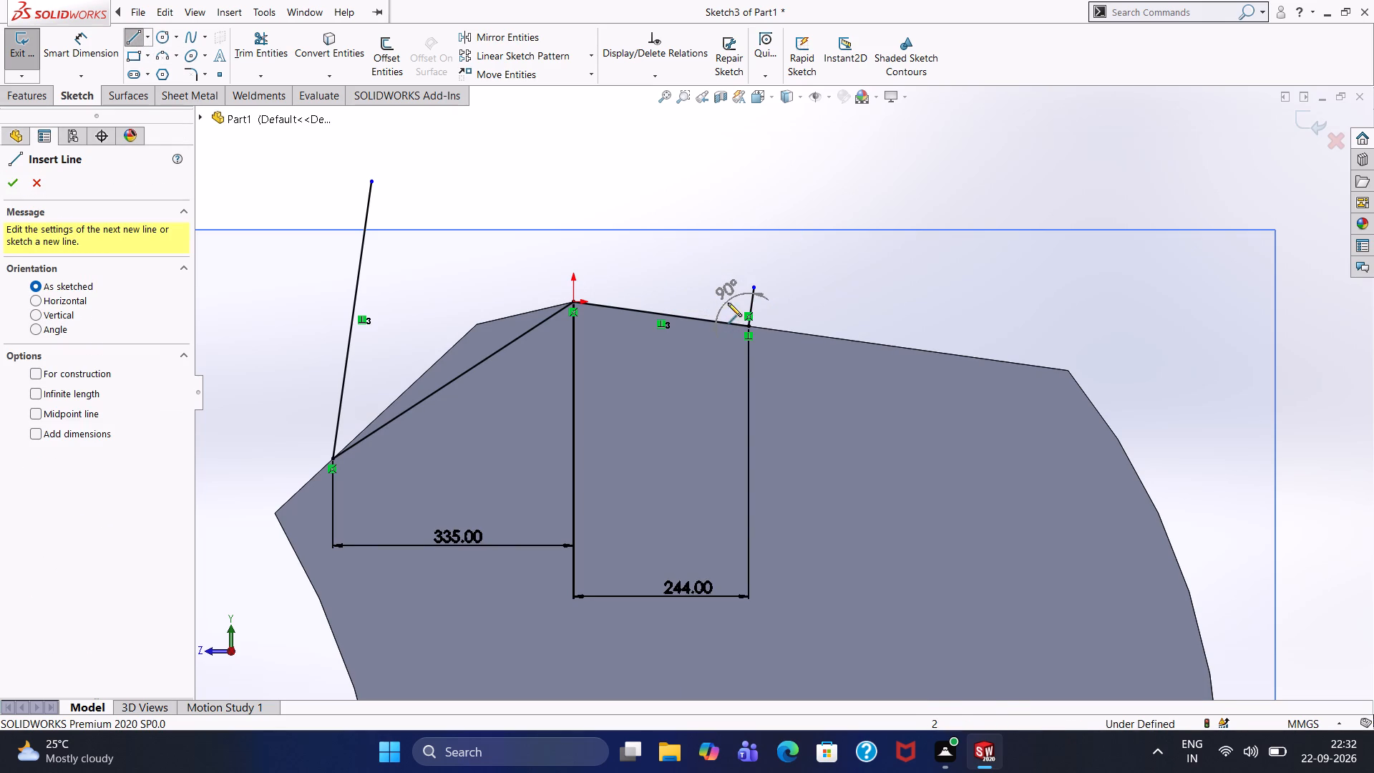
pyautogui.click(752, 287)
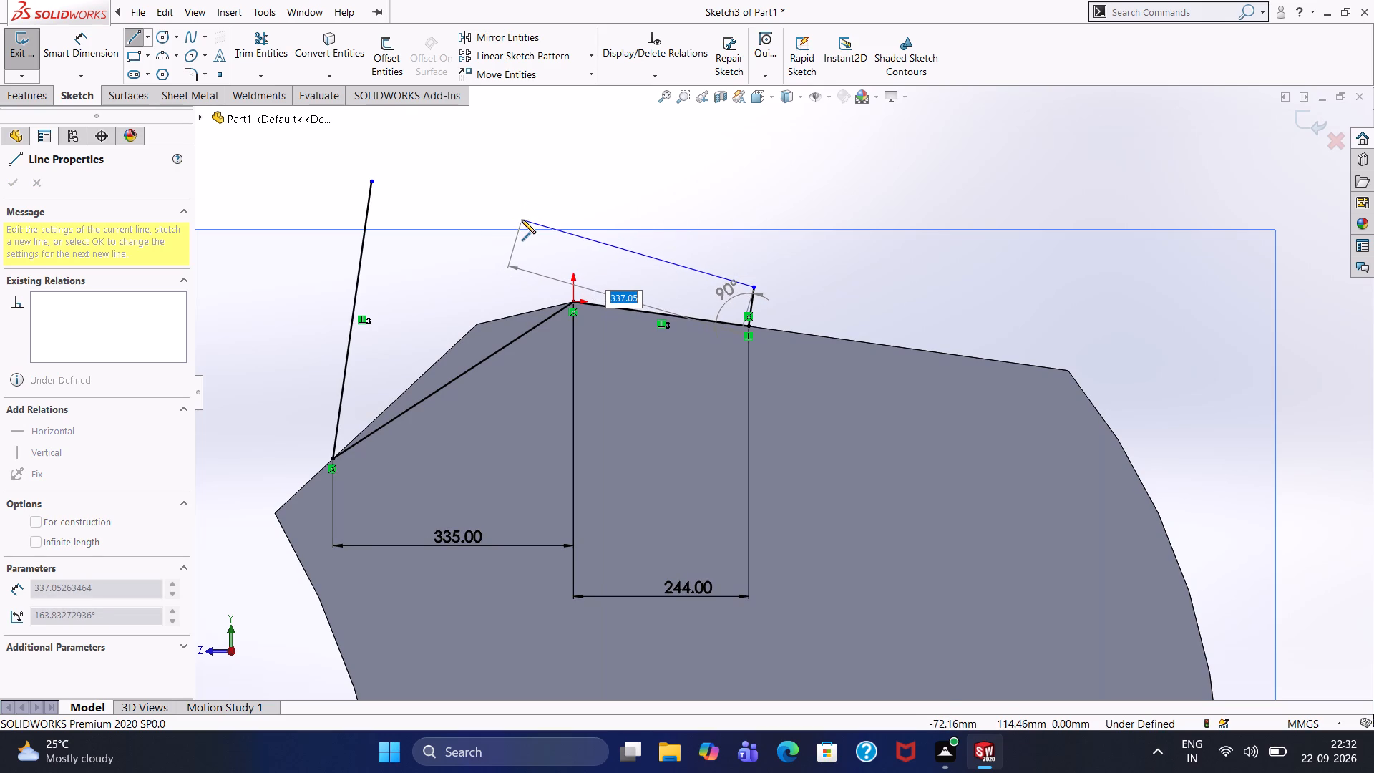
pyautogui.click(525, 182)
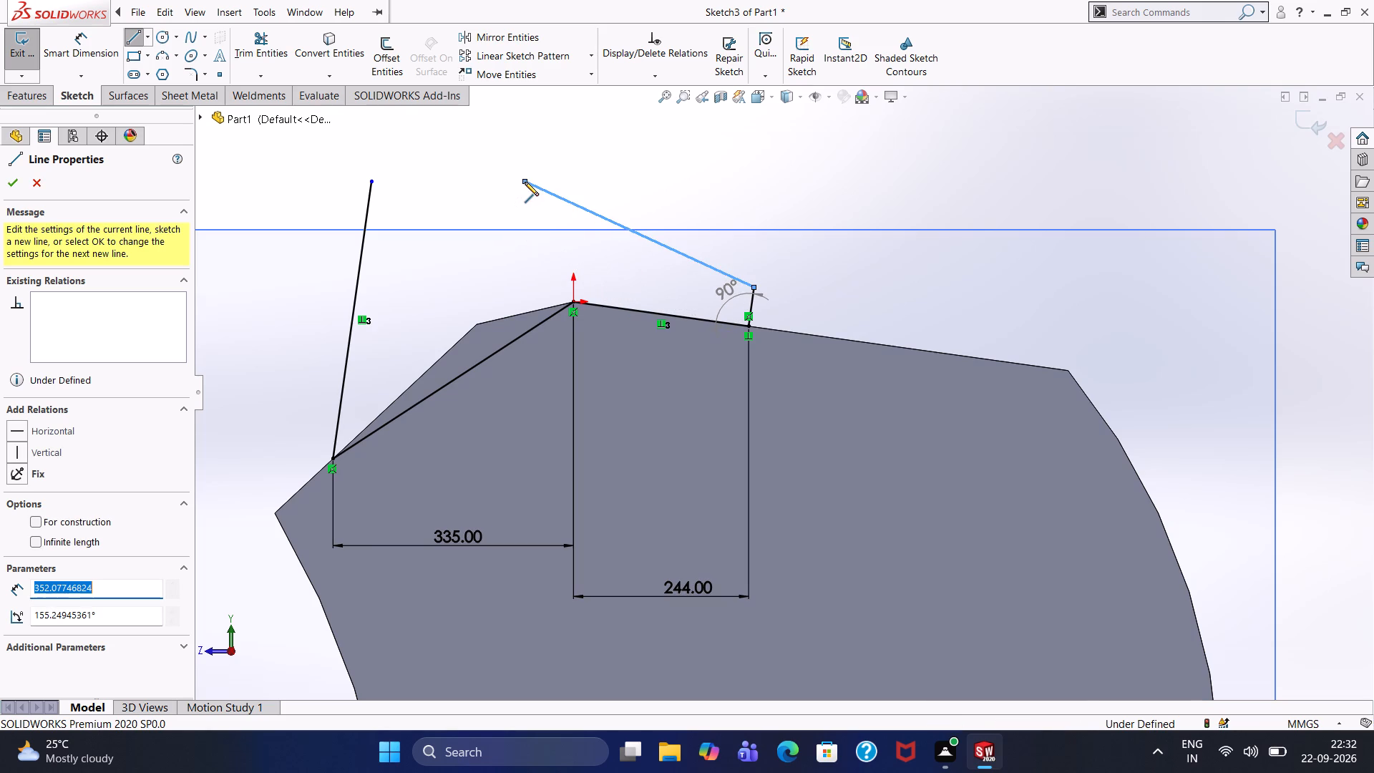
pyautogui.click(477, 157)
pyautogui.press('Escape')
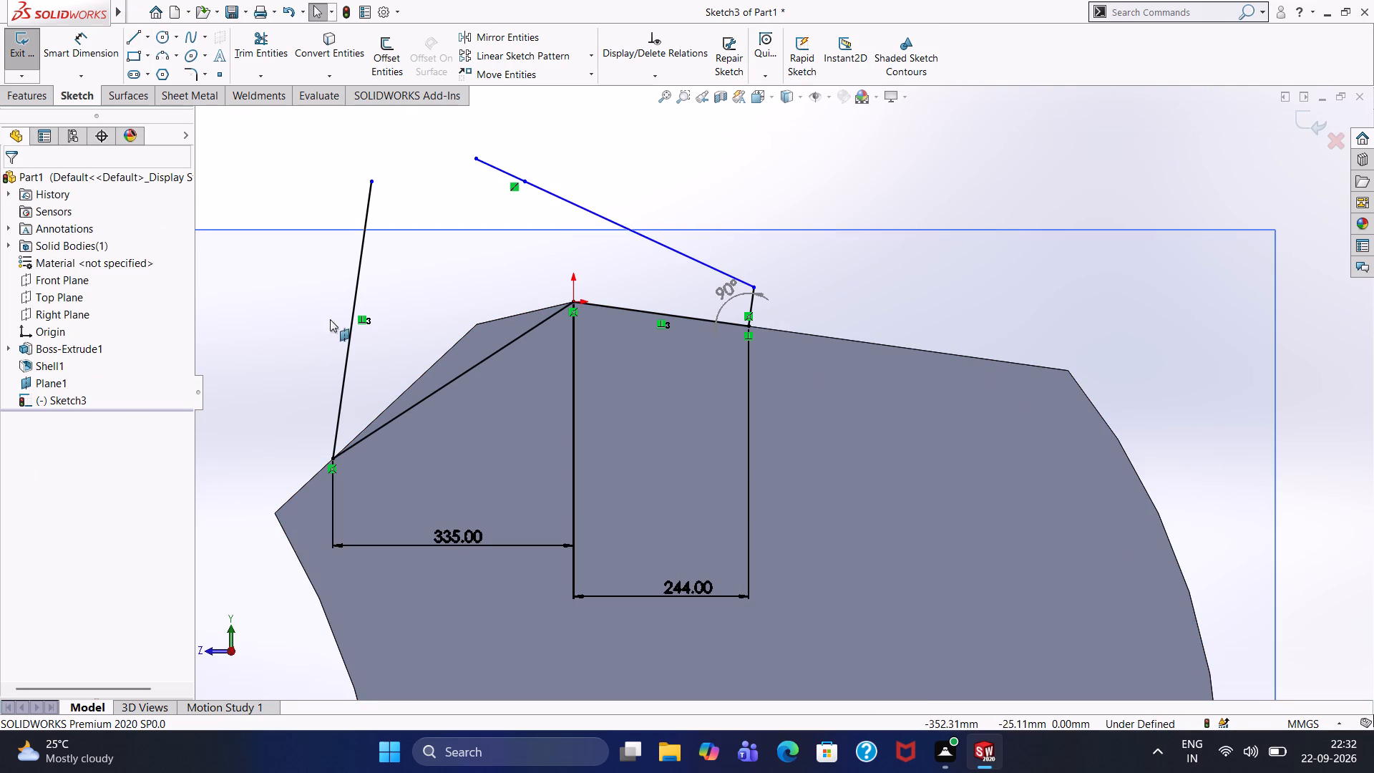
# Dimension the longer, lower sloping line to 375.57 mm.
pyautogui.click(99, 52)
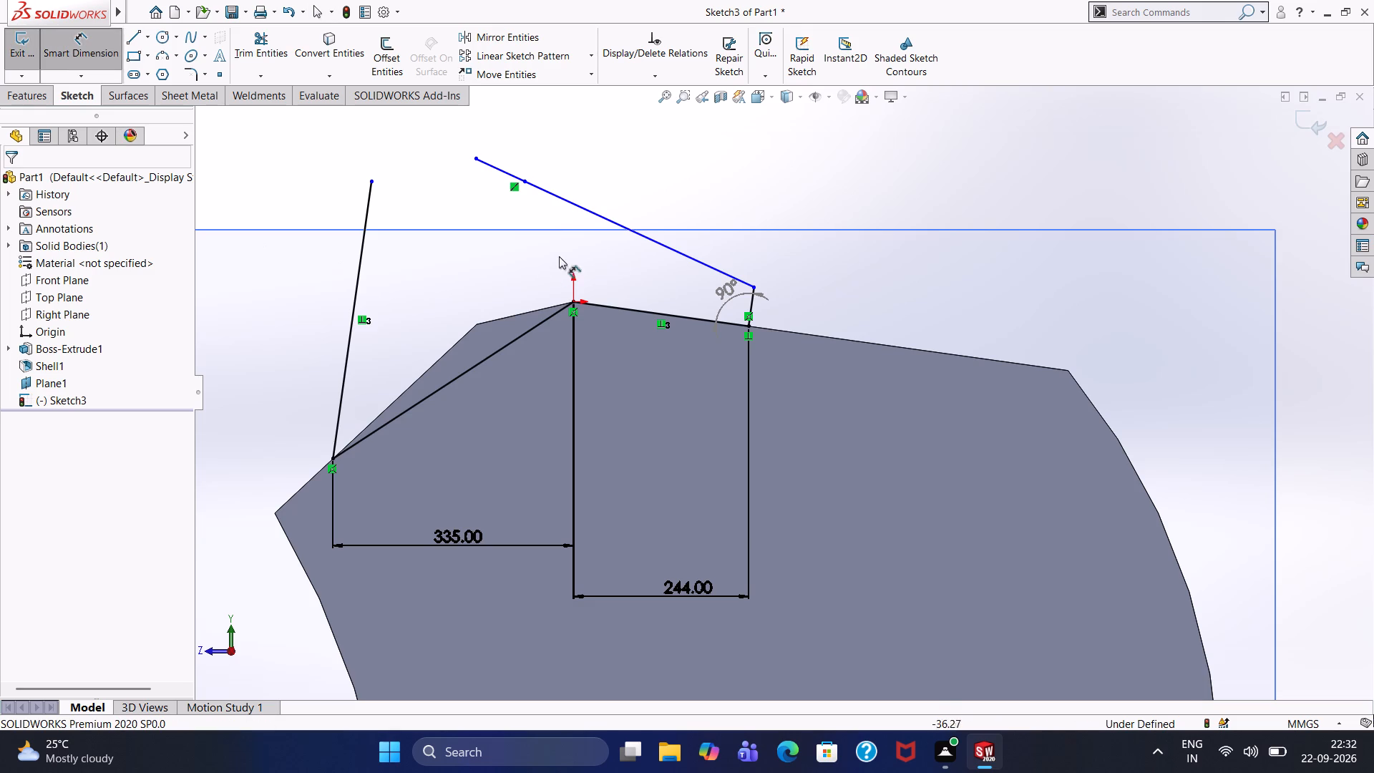
pyautogui.click(663, 245)
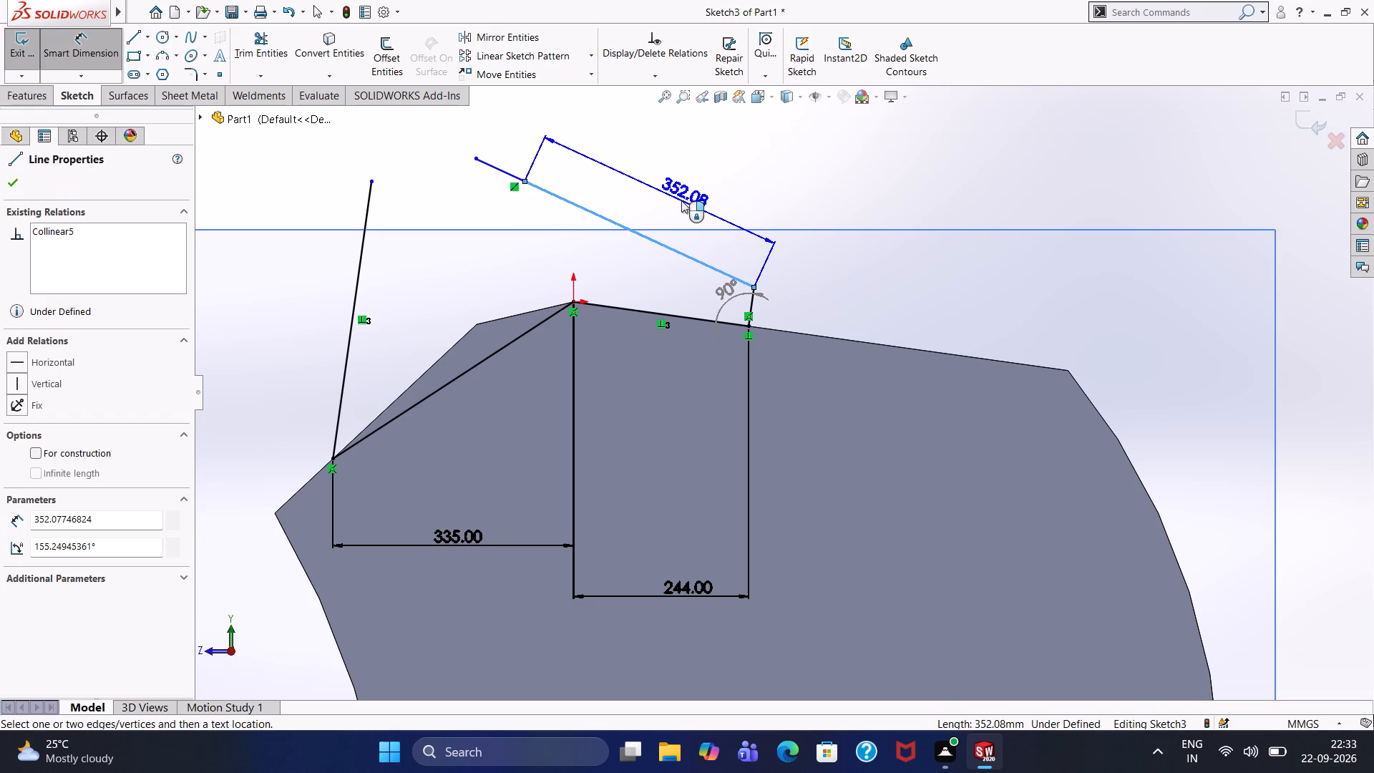
pyautogui.click(681, 200)
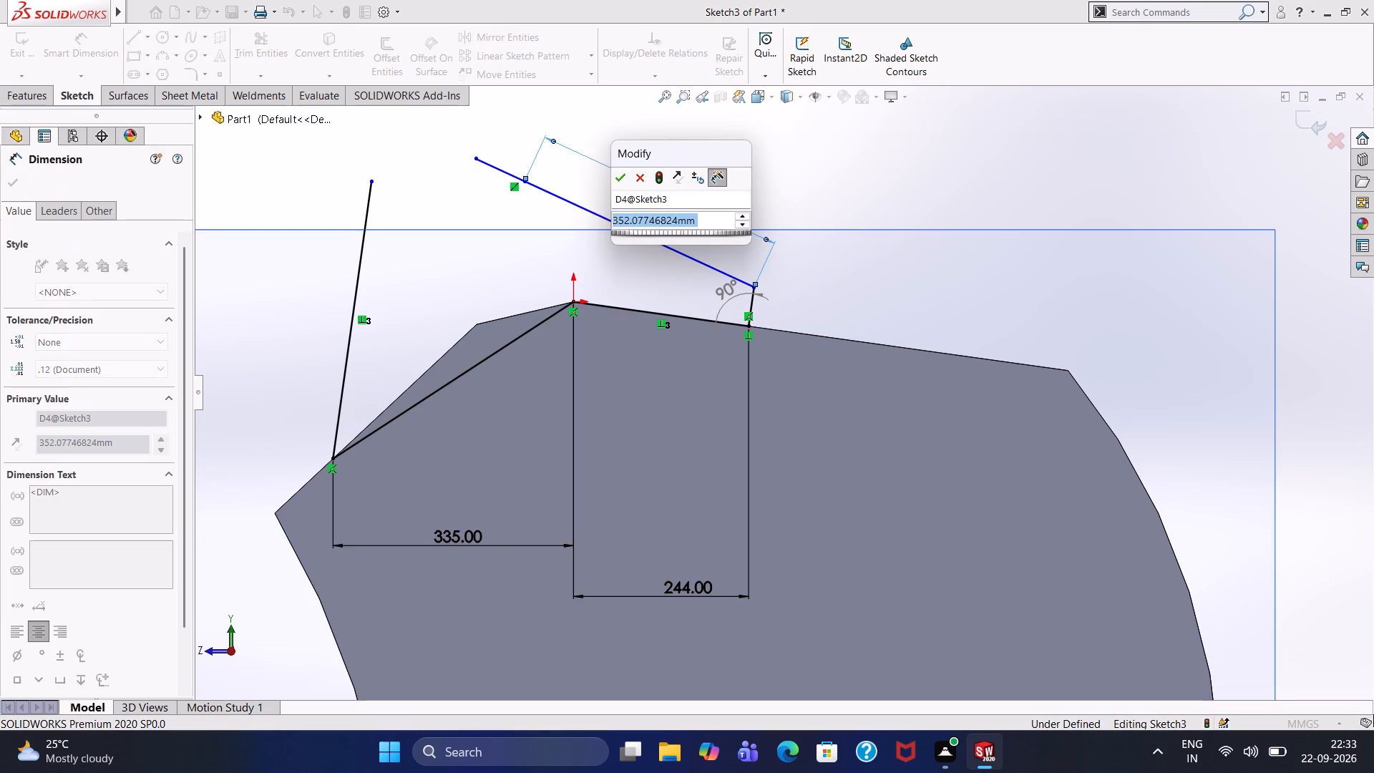
pyautogui.write('35')
pyautogui.press('BackSpace')
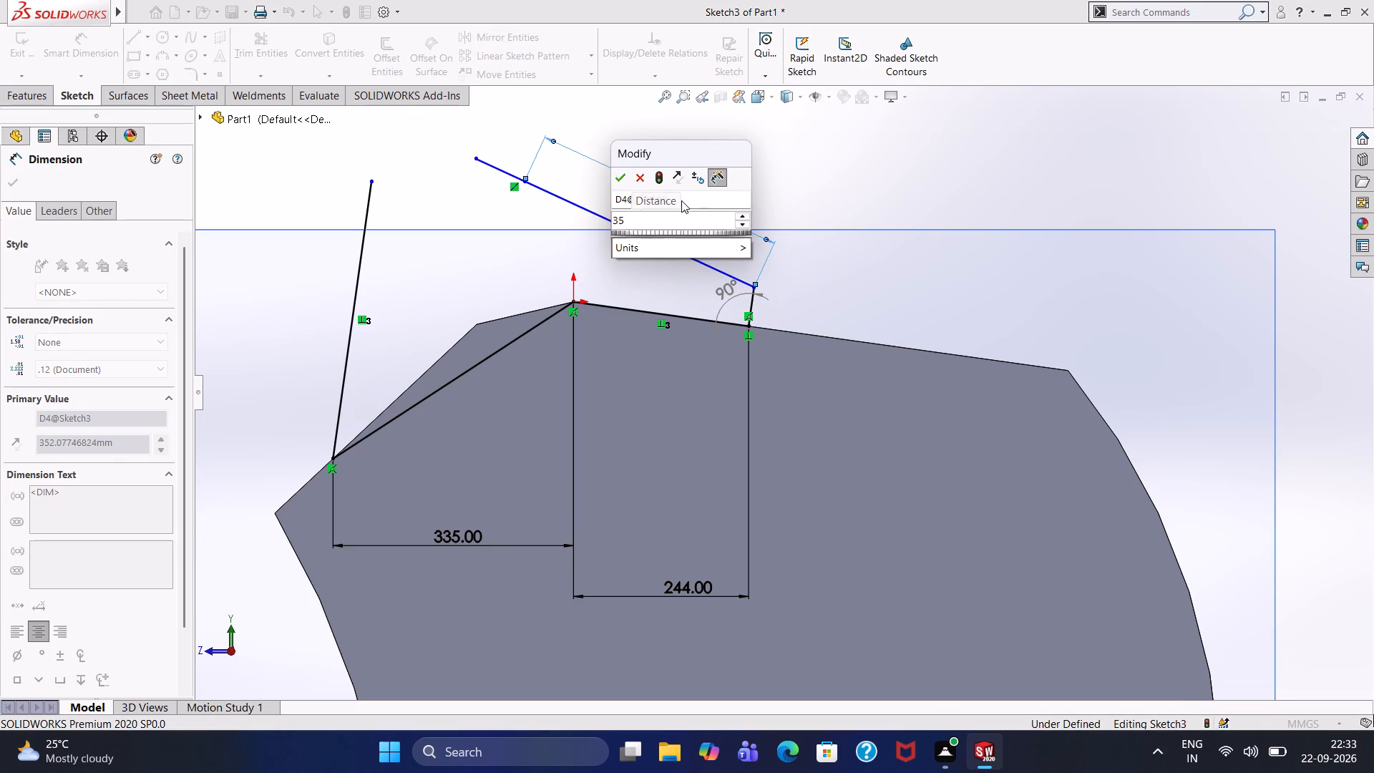
pyautogui.write('75')
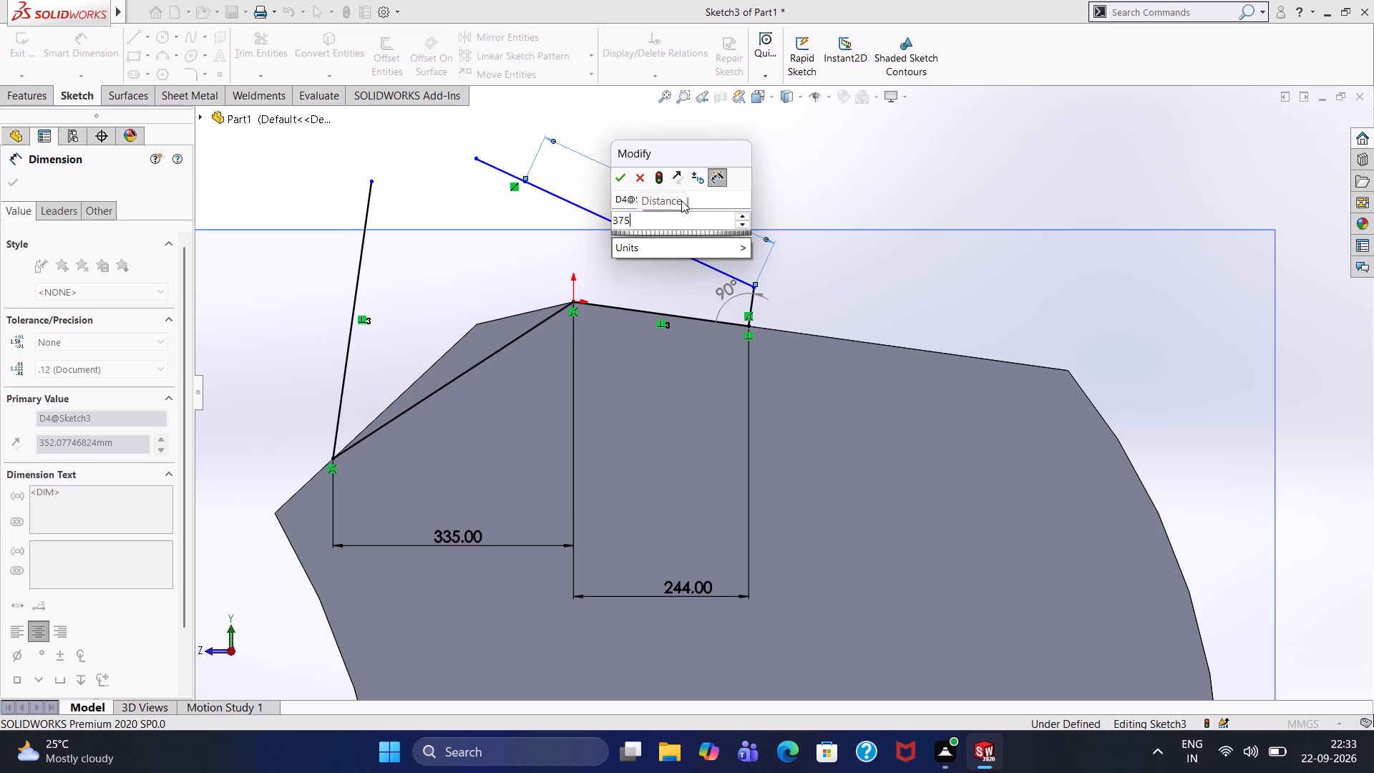
pyautogui.write('.57')
pyautogui.press('Return')
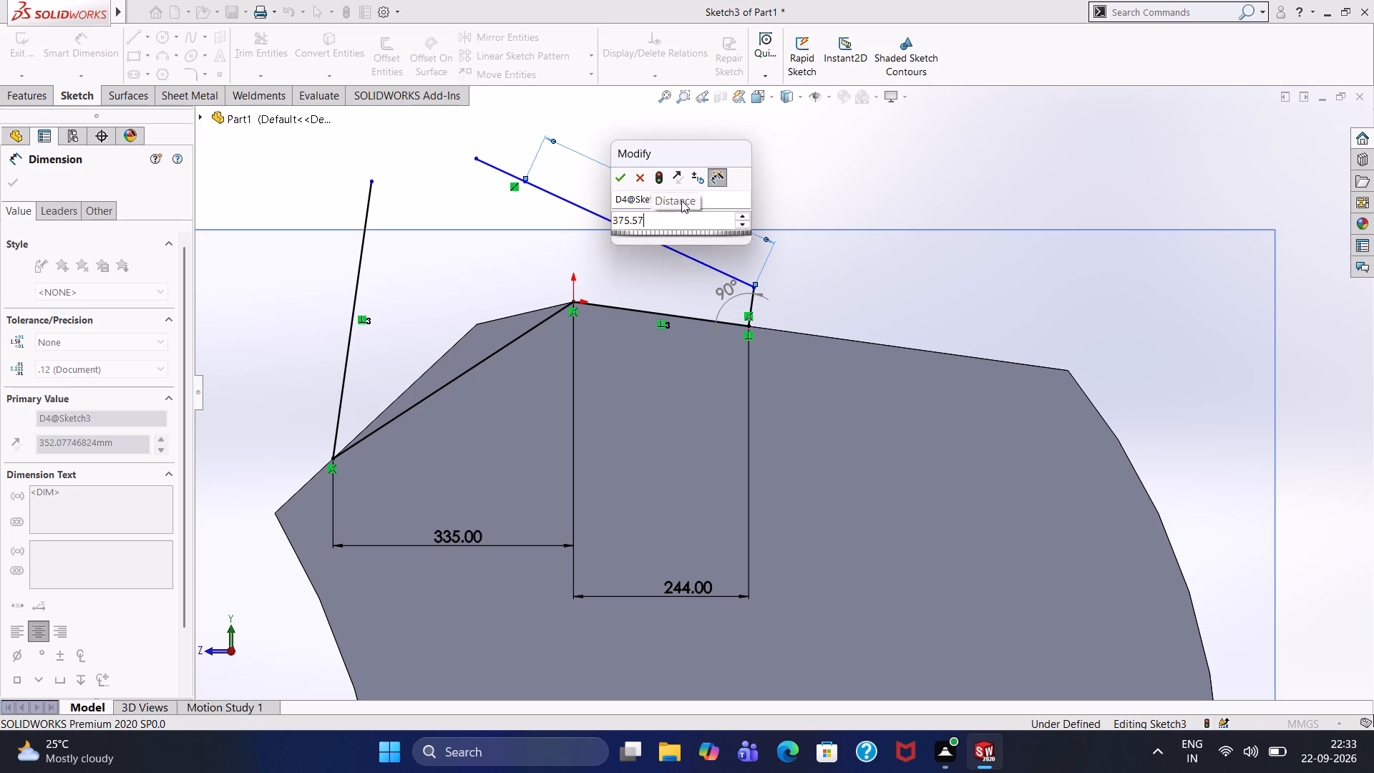
# Dimension the short collinear line at the upper end of the slope to 91.44 mm.
pyautogui.click(492, 165)
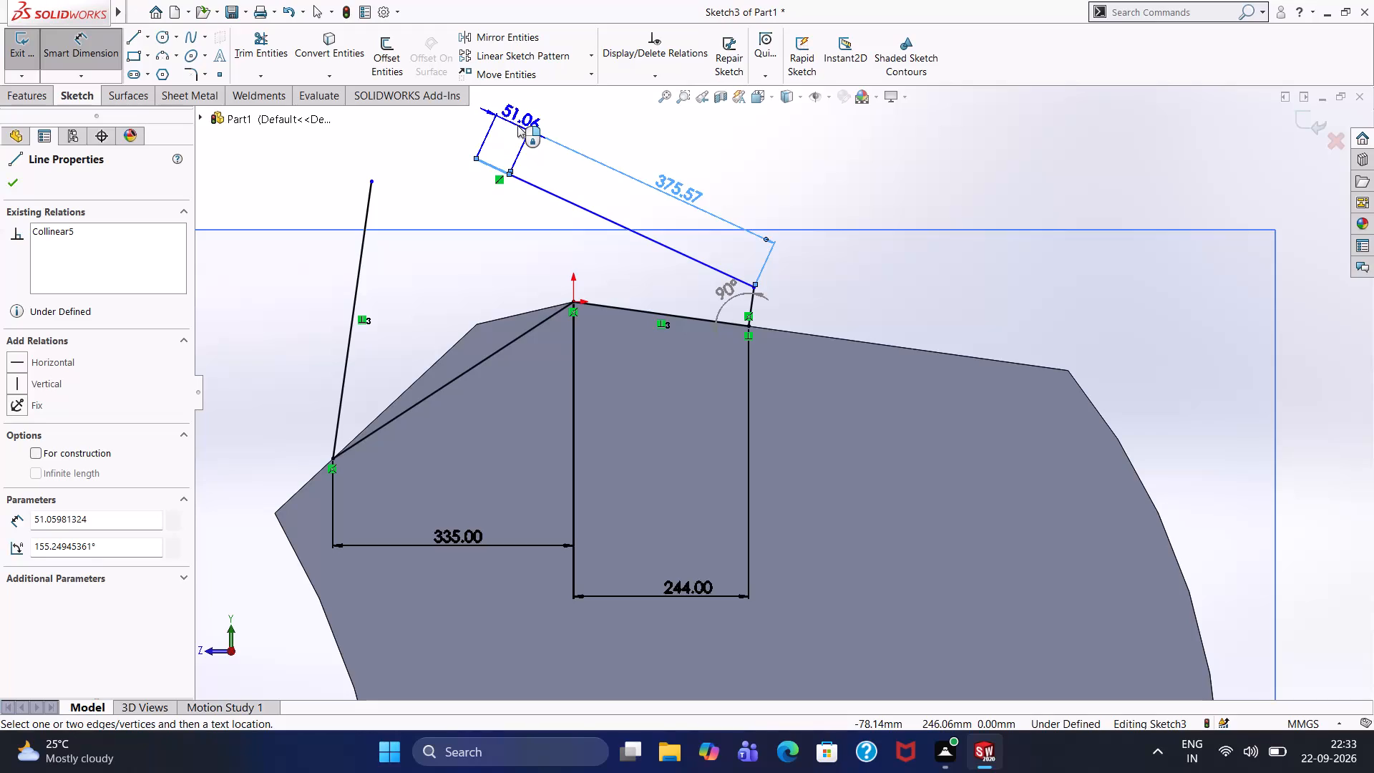
pyautogui.click(517, 125)
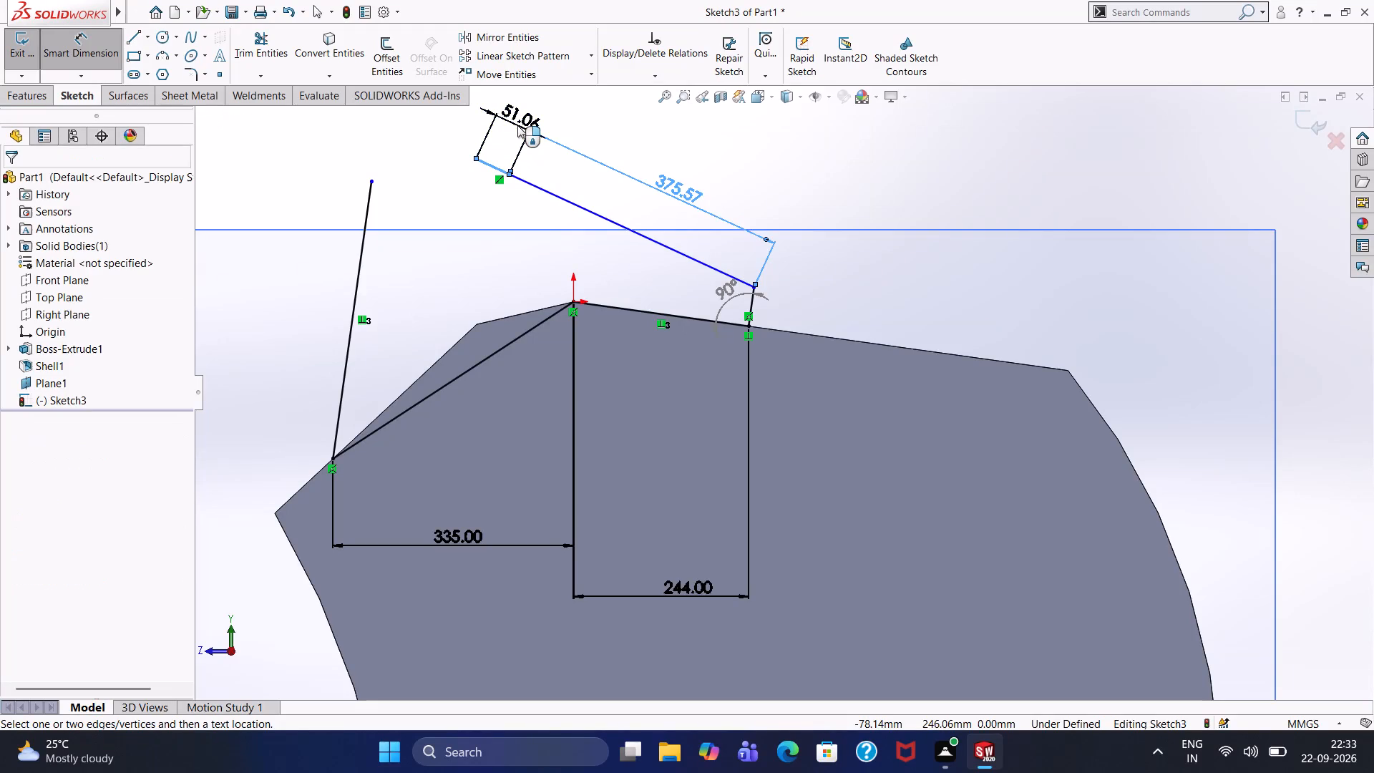
pyautogui.write('91.44')
pyautogui.press('Return')
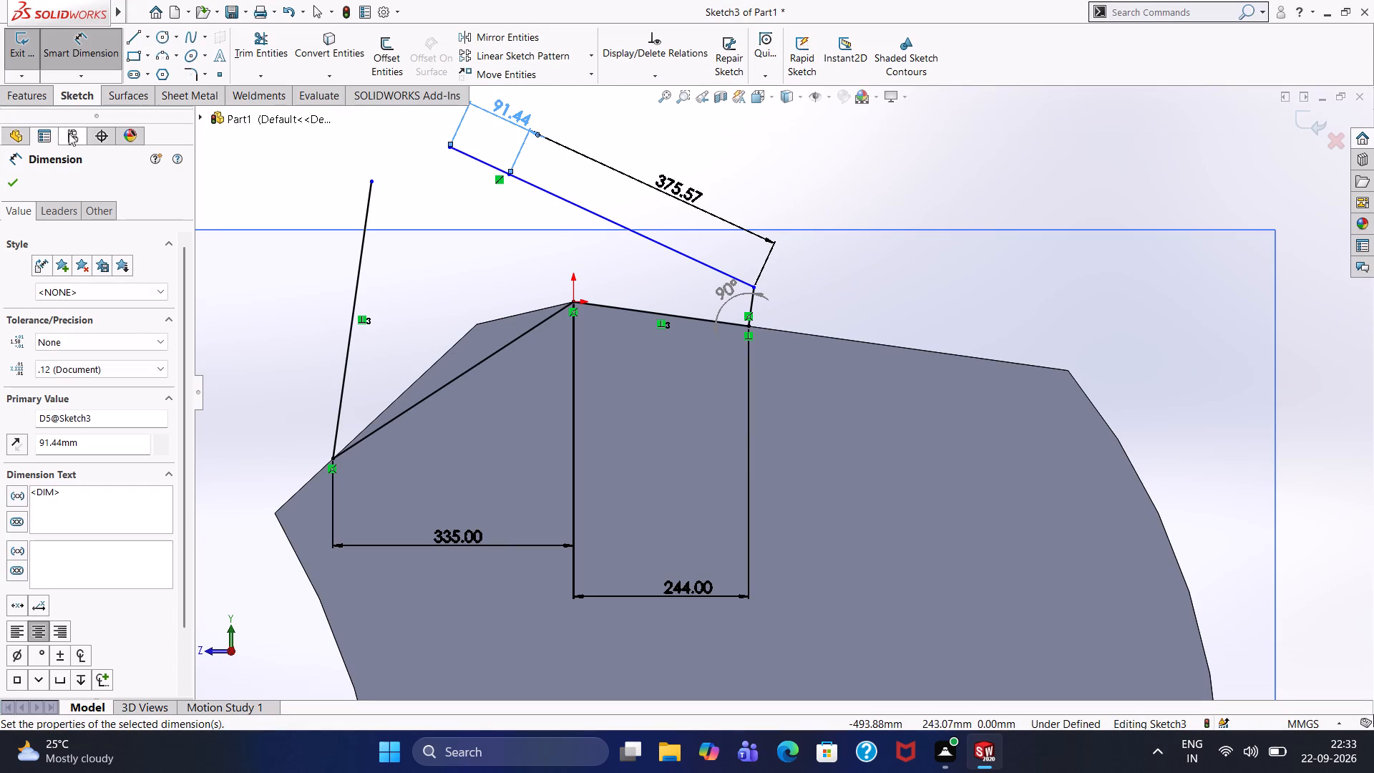
pyautogui.click(21, 178)
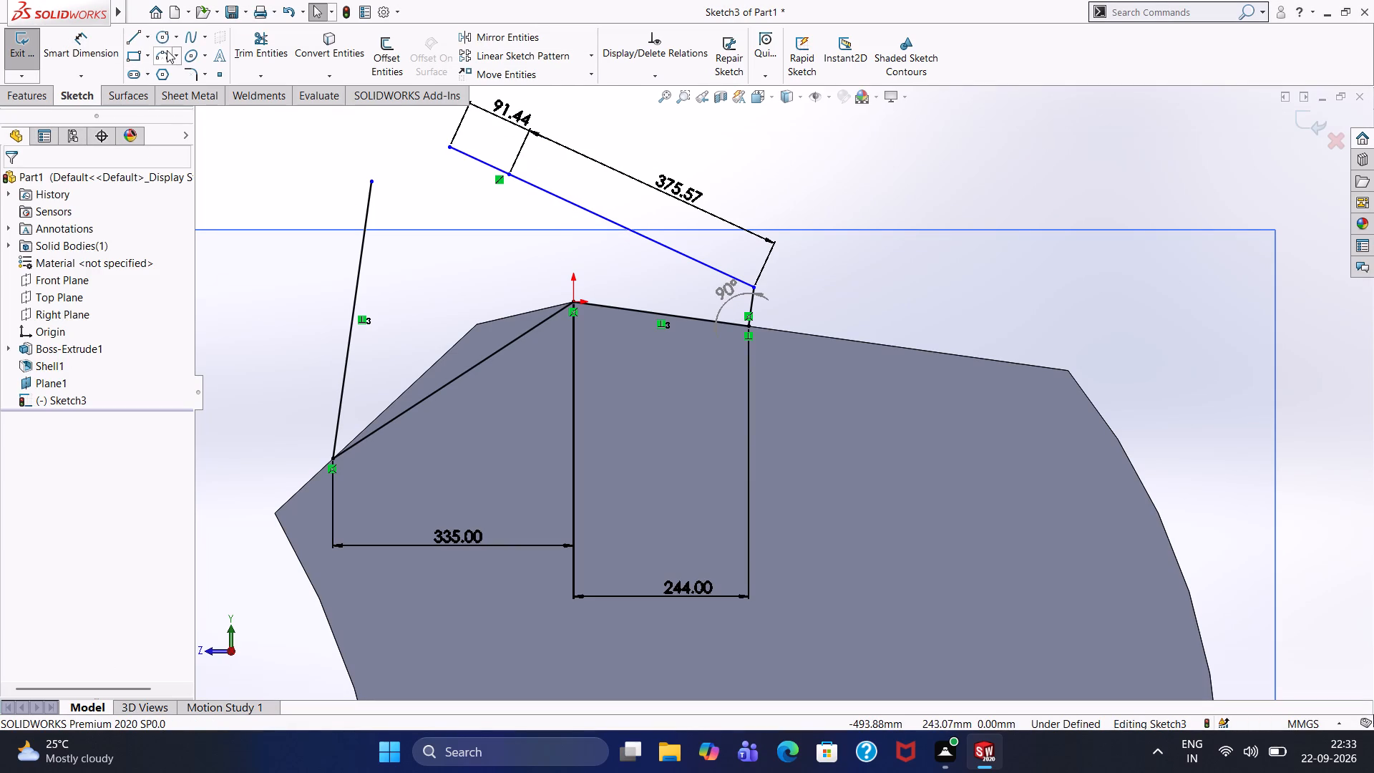
# Draw a three-point arc of radius 110.67 mm joining the long perpendicular line's upper end to the sloping line's upper end.
pyautogui.click(165, 52)
pyautogui.click(371, 178)
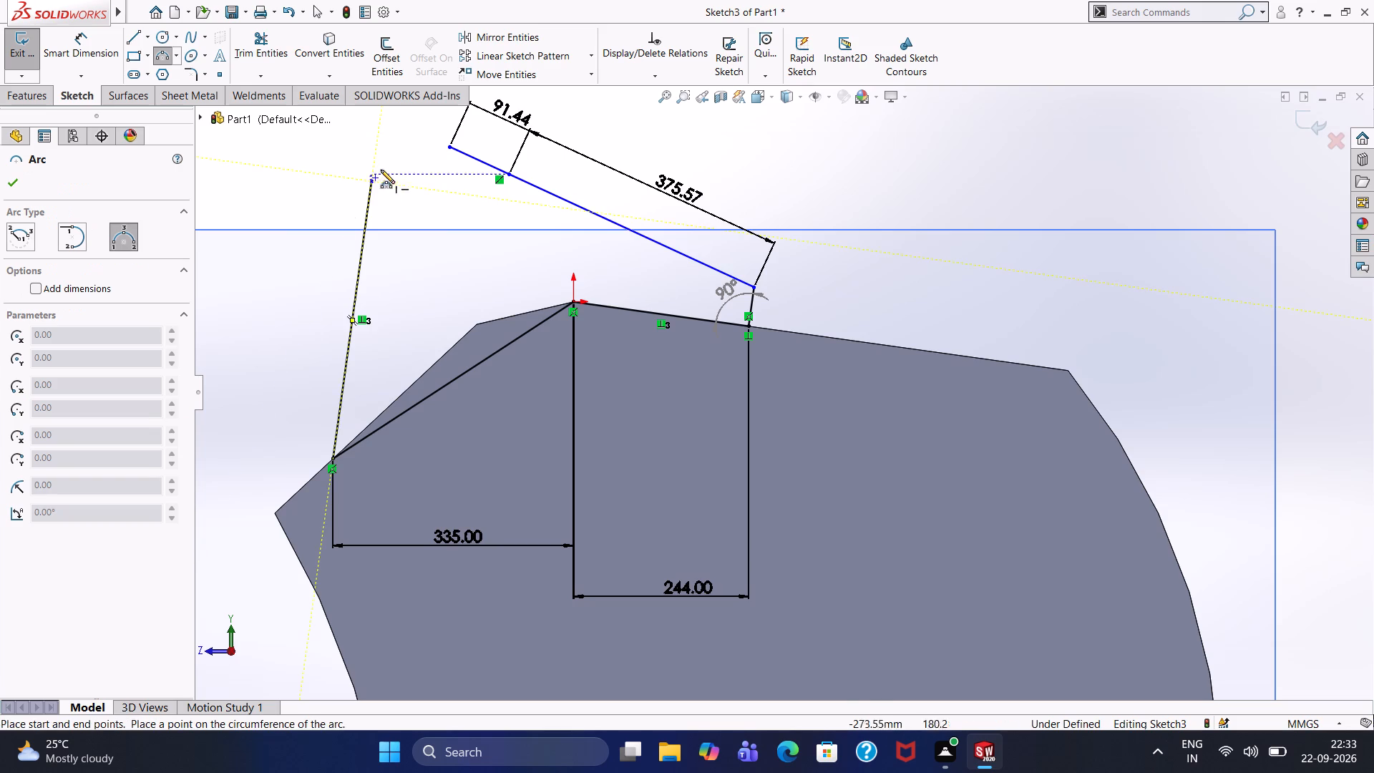
pyautogui.click(450, 148)
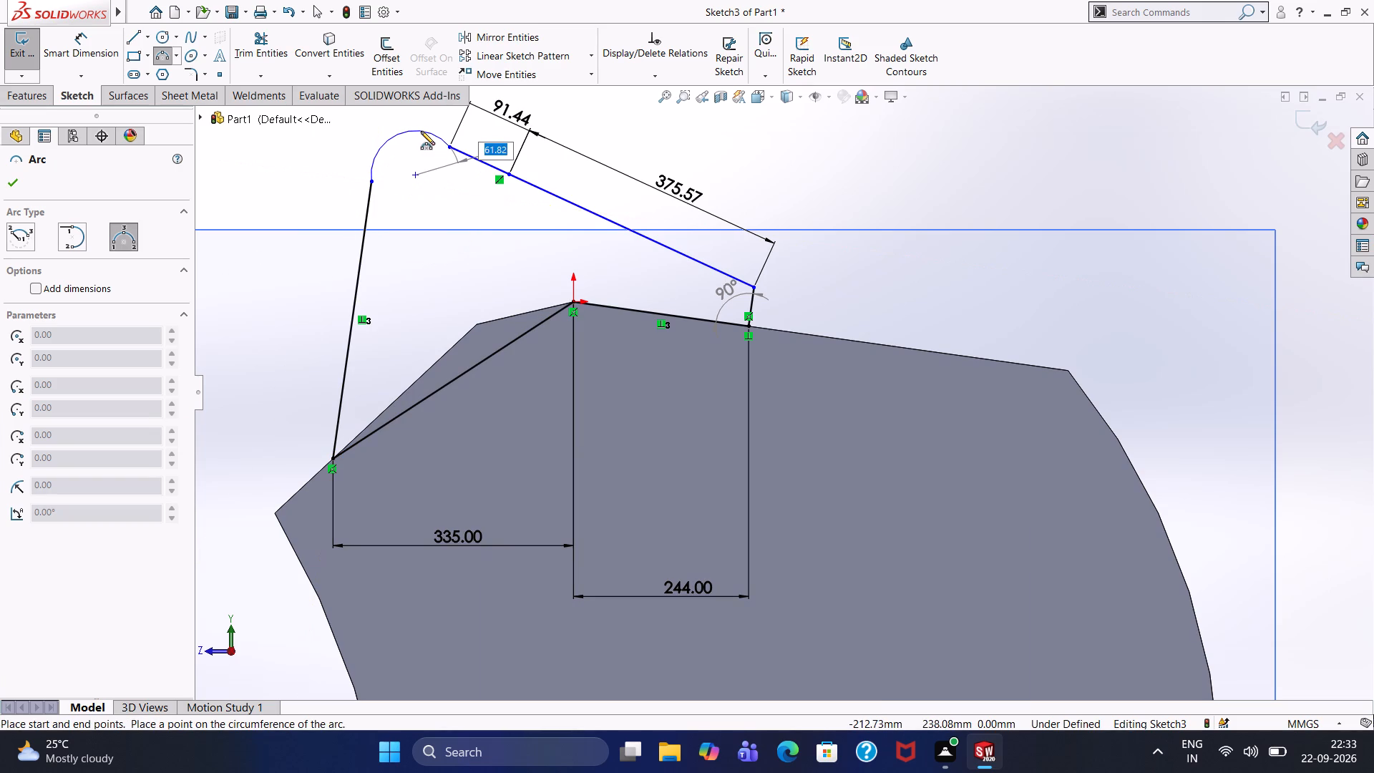
pyautogui.write('11')
pyautogui.write('0.67')
pyautogui.press('Return')
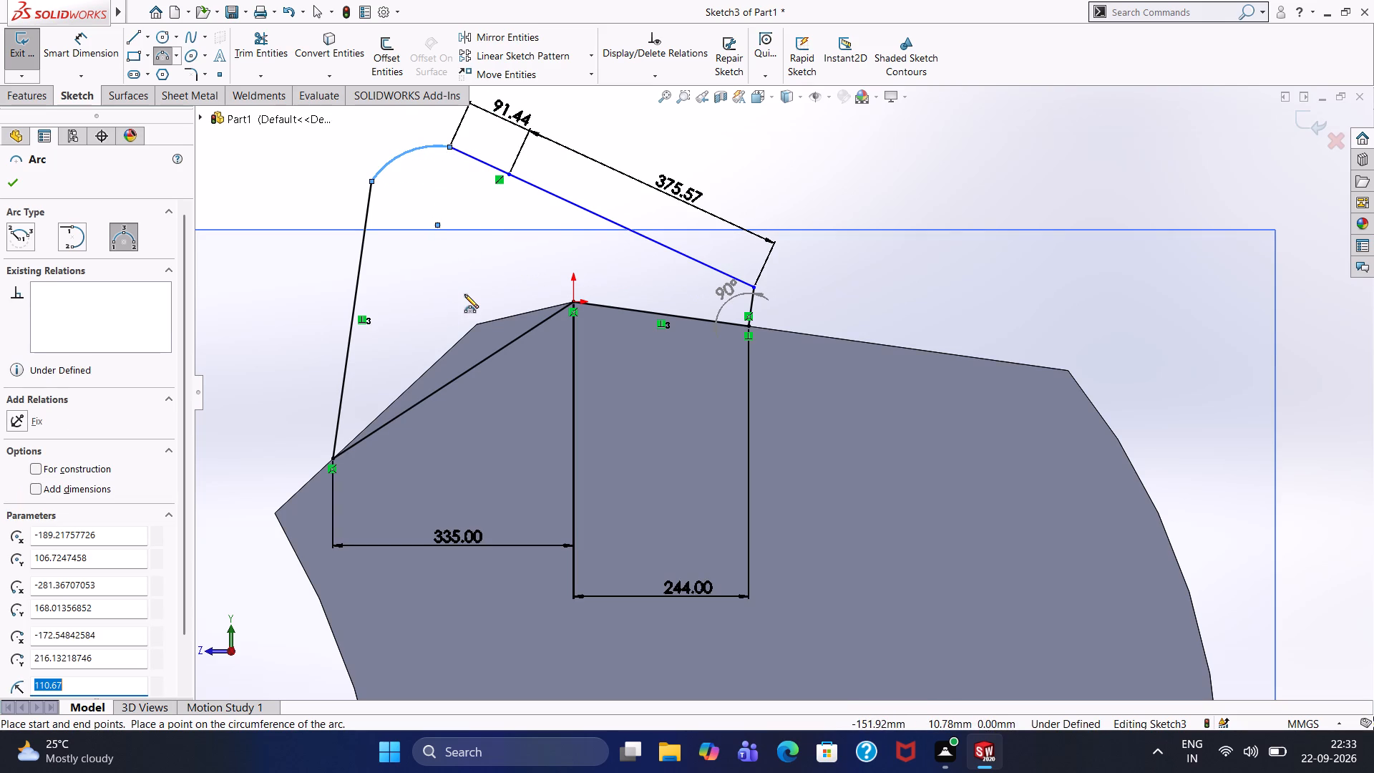
pyautogui.press('Escape')
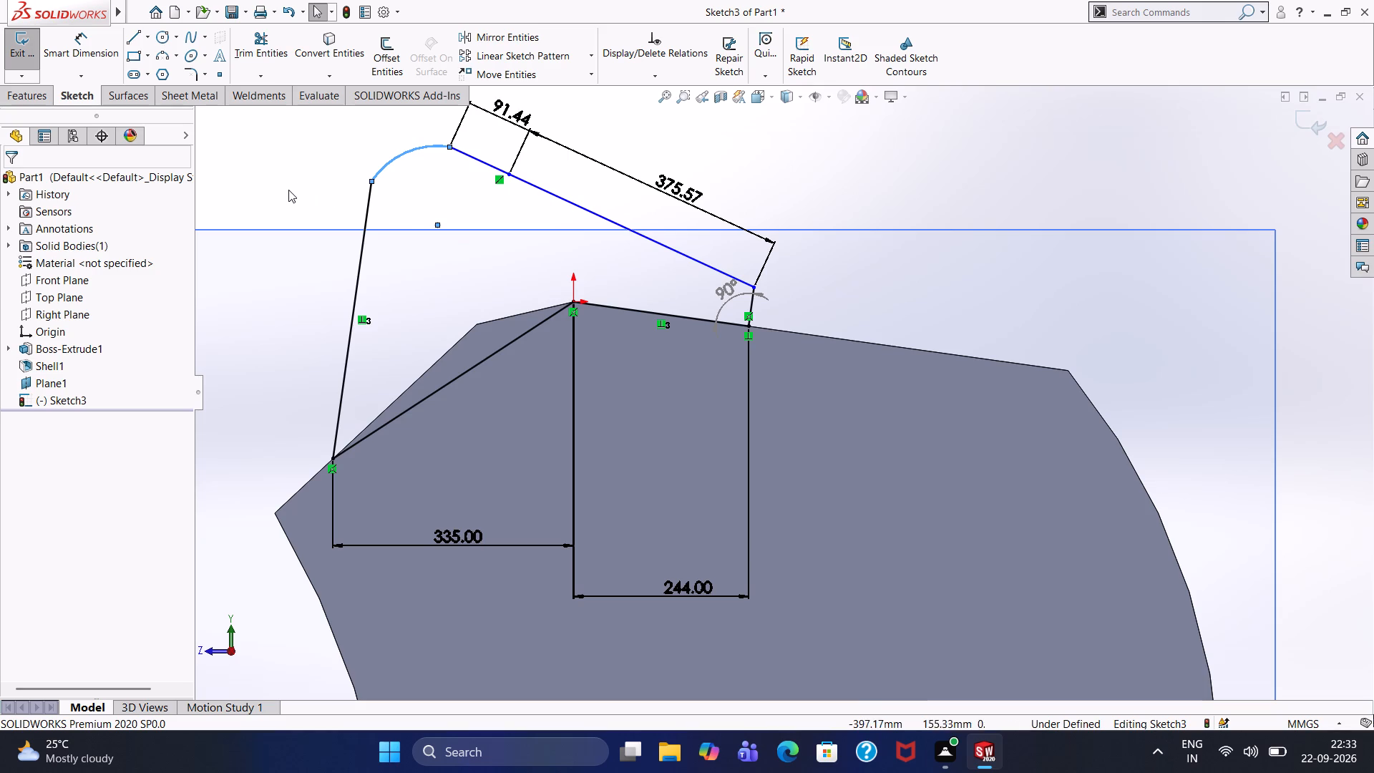
# Dimension the ear profile's top arc with a radius of 105.33 mm.
pyautogui.click(160, 41)
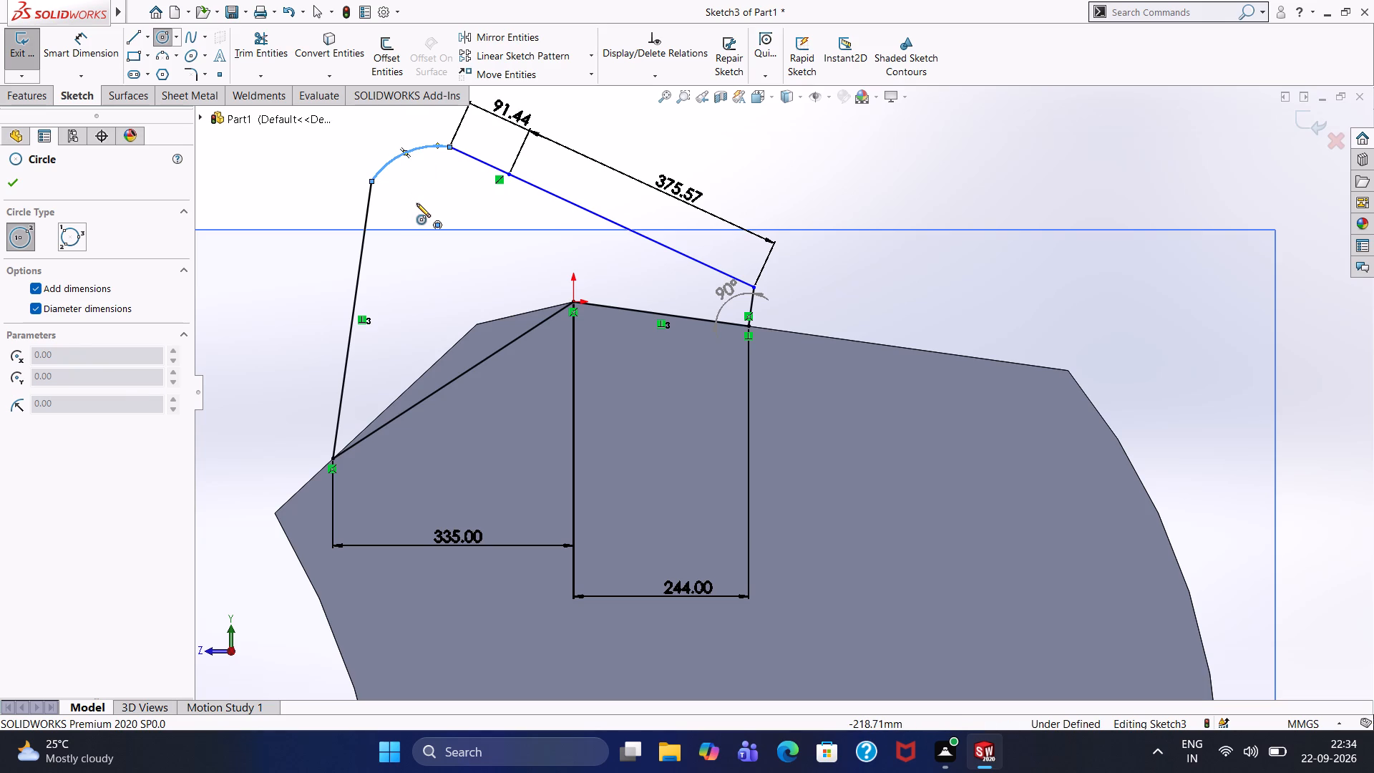
pyautogui.press('Escape')
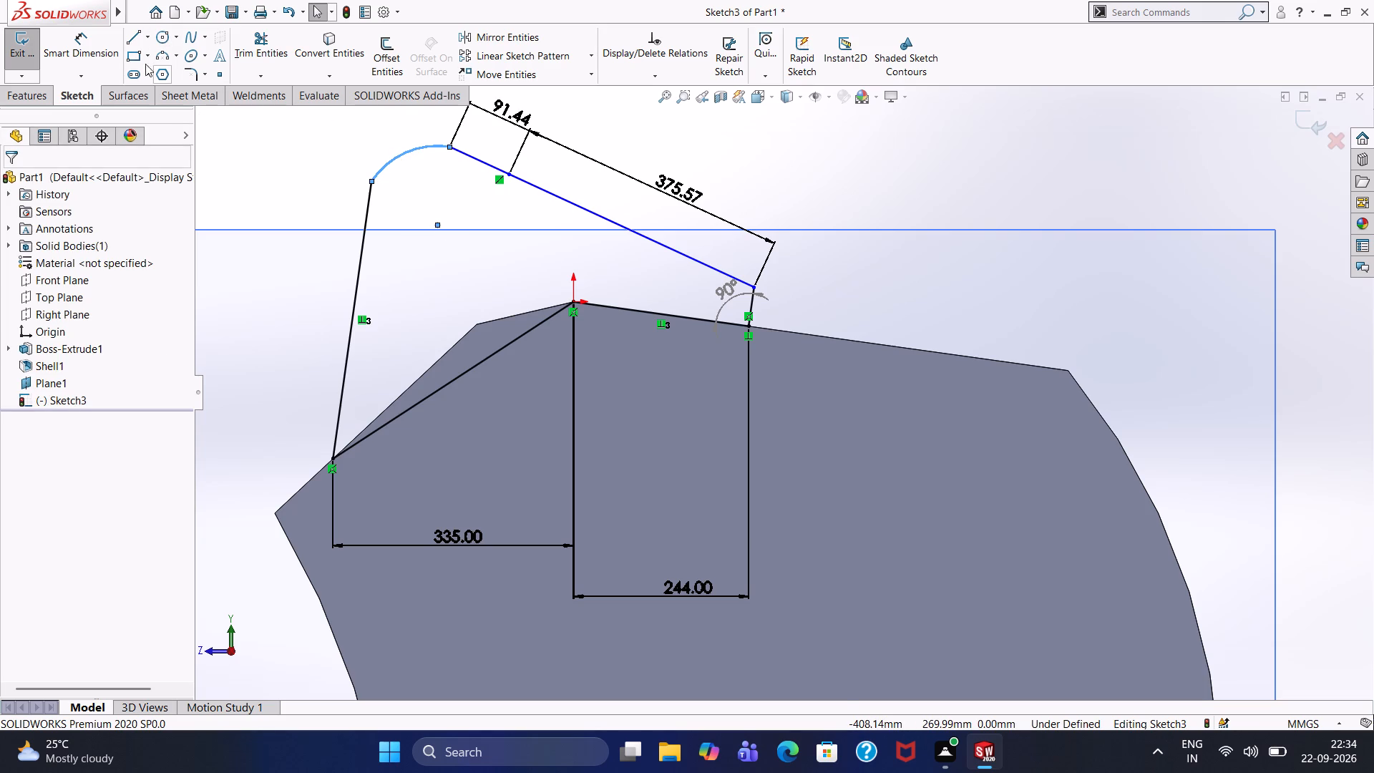
pyautogui.click(106, 43)
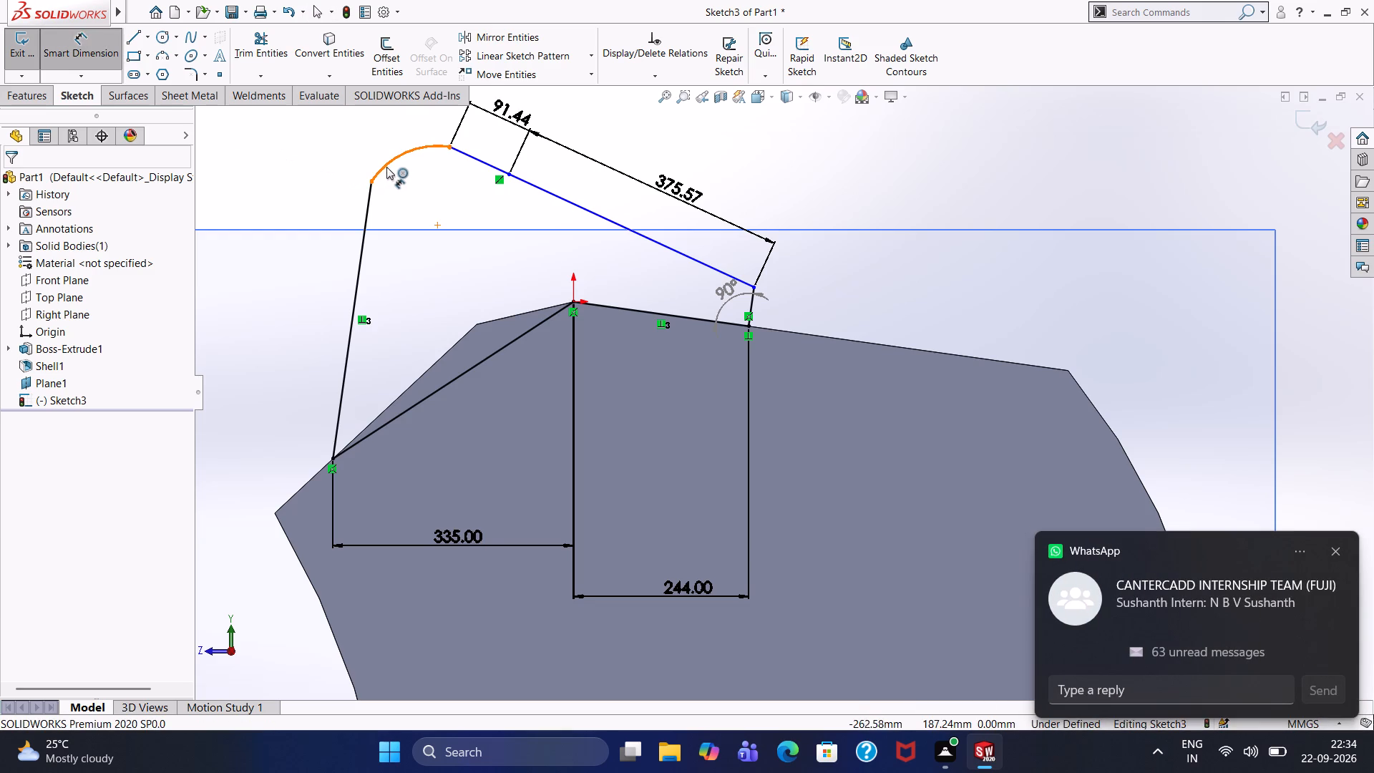
pyautogui.click(386, 166)
pyautogui.click(340, 152)
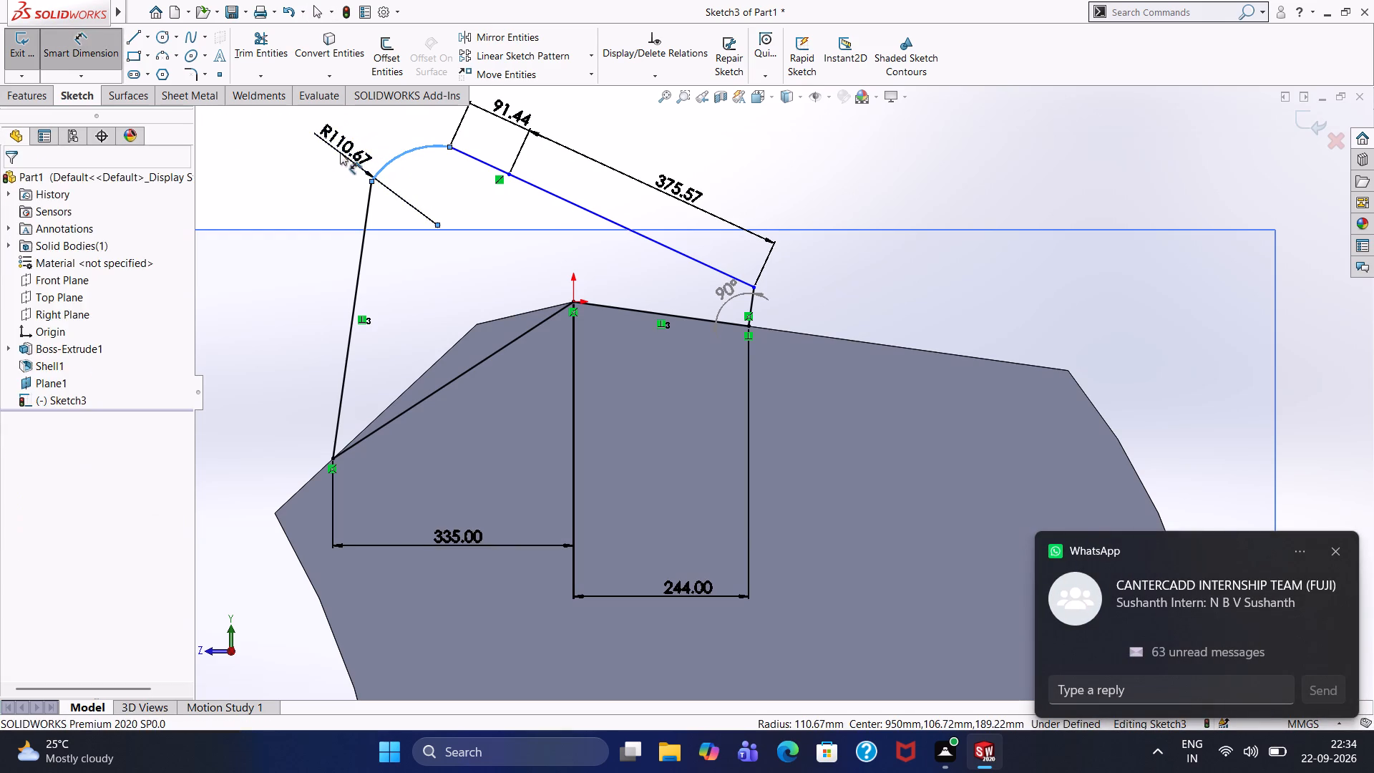
pyautogui.write('105')
pyautogui.write('.33')
pyautogui.press('Return')
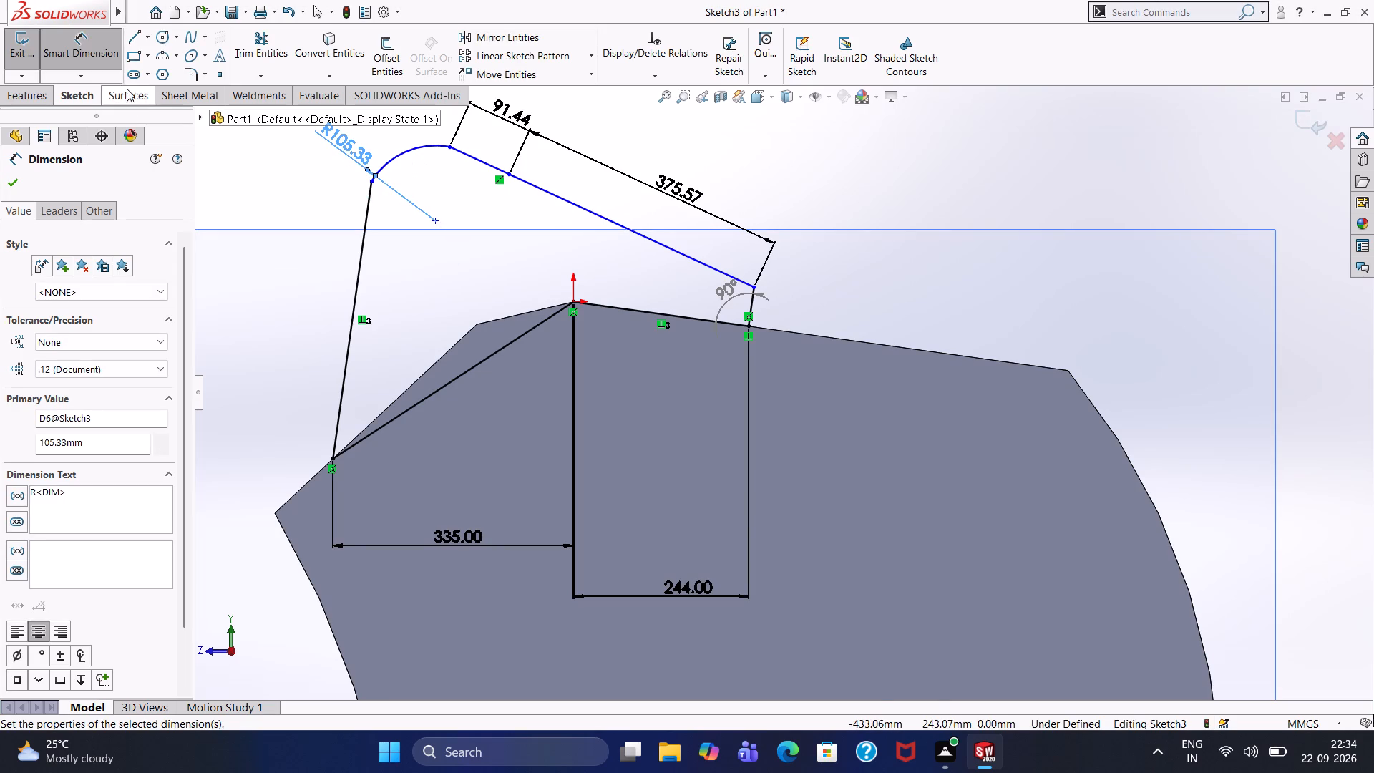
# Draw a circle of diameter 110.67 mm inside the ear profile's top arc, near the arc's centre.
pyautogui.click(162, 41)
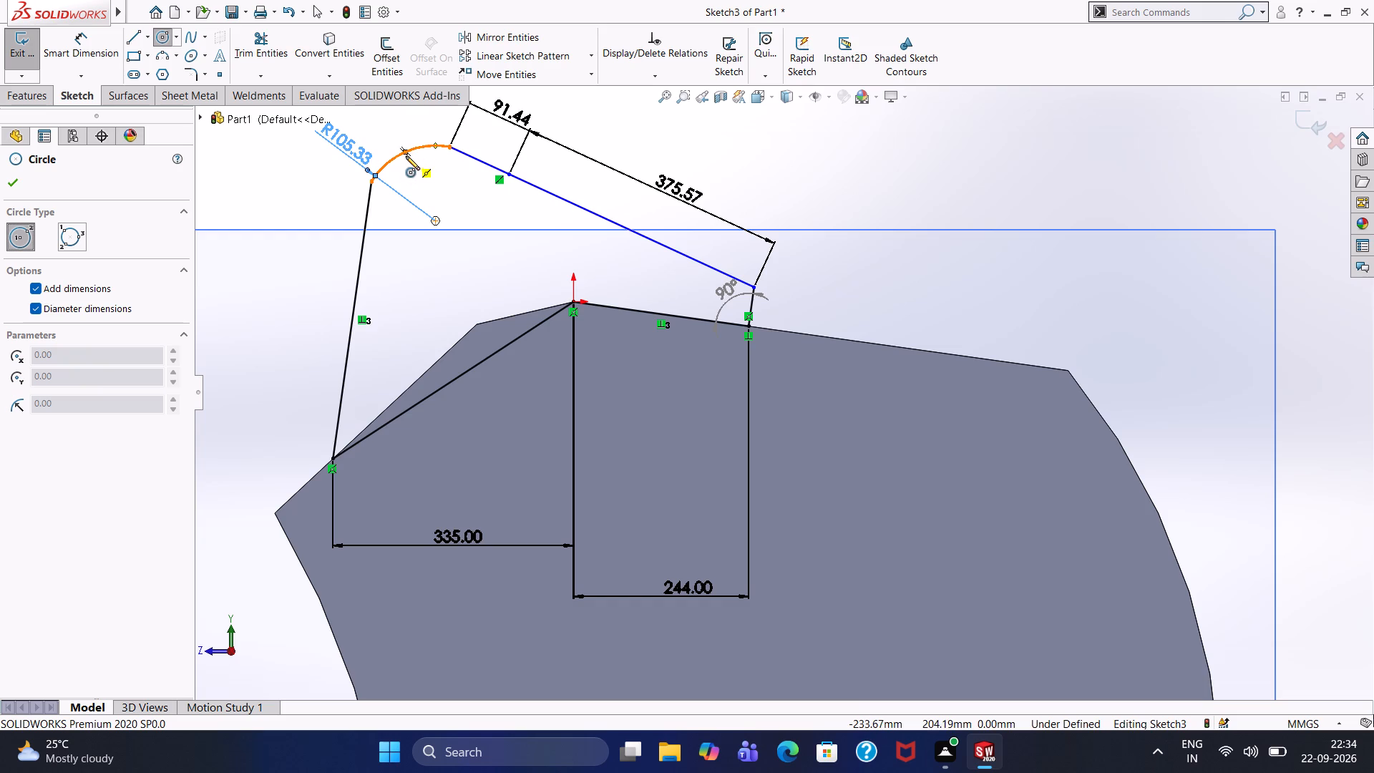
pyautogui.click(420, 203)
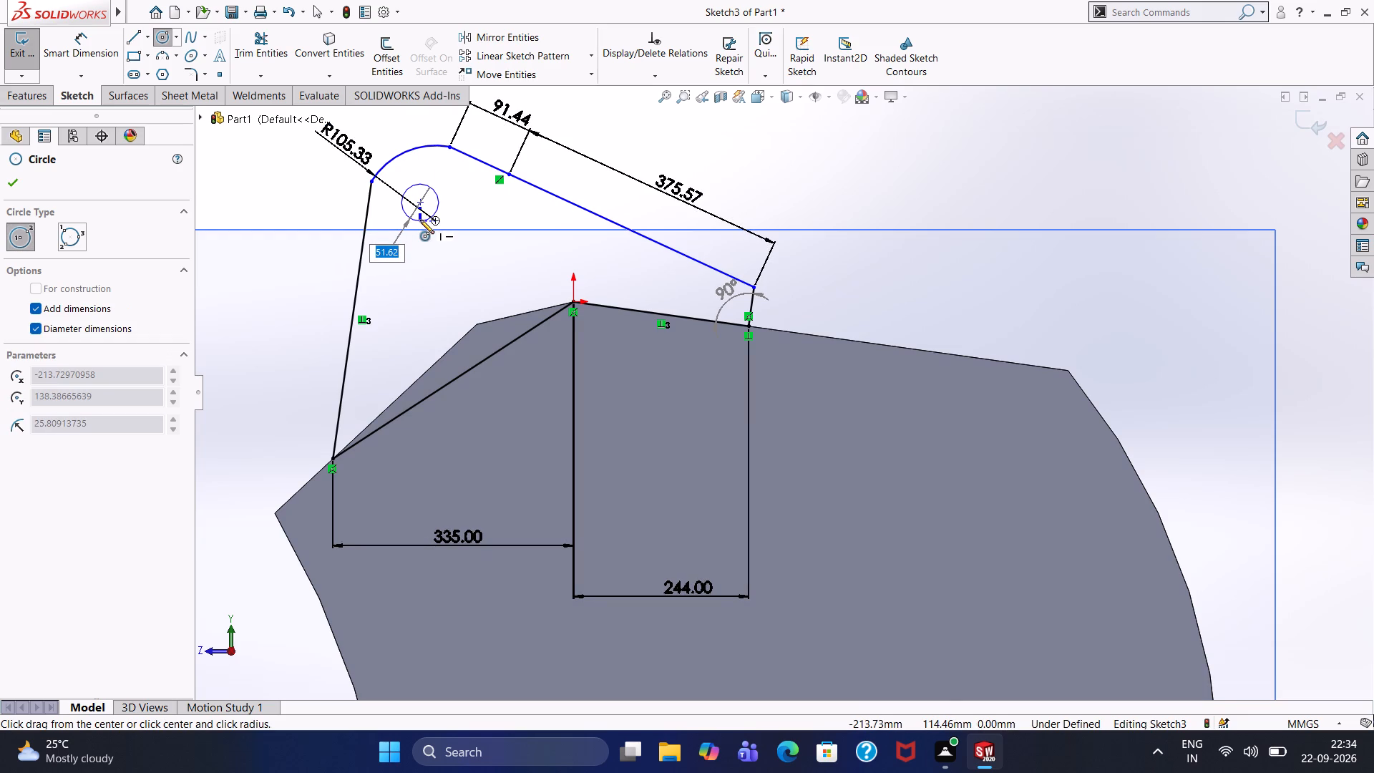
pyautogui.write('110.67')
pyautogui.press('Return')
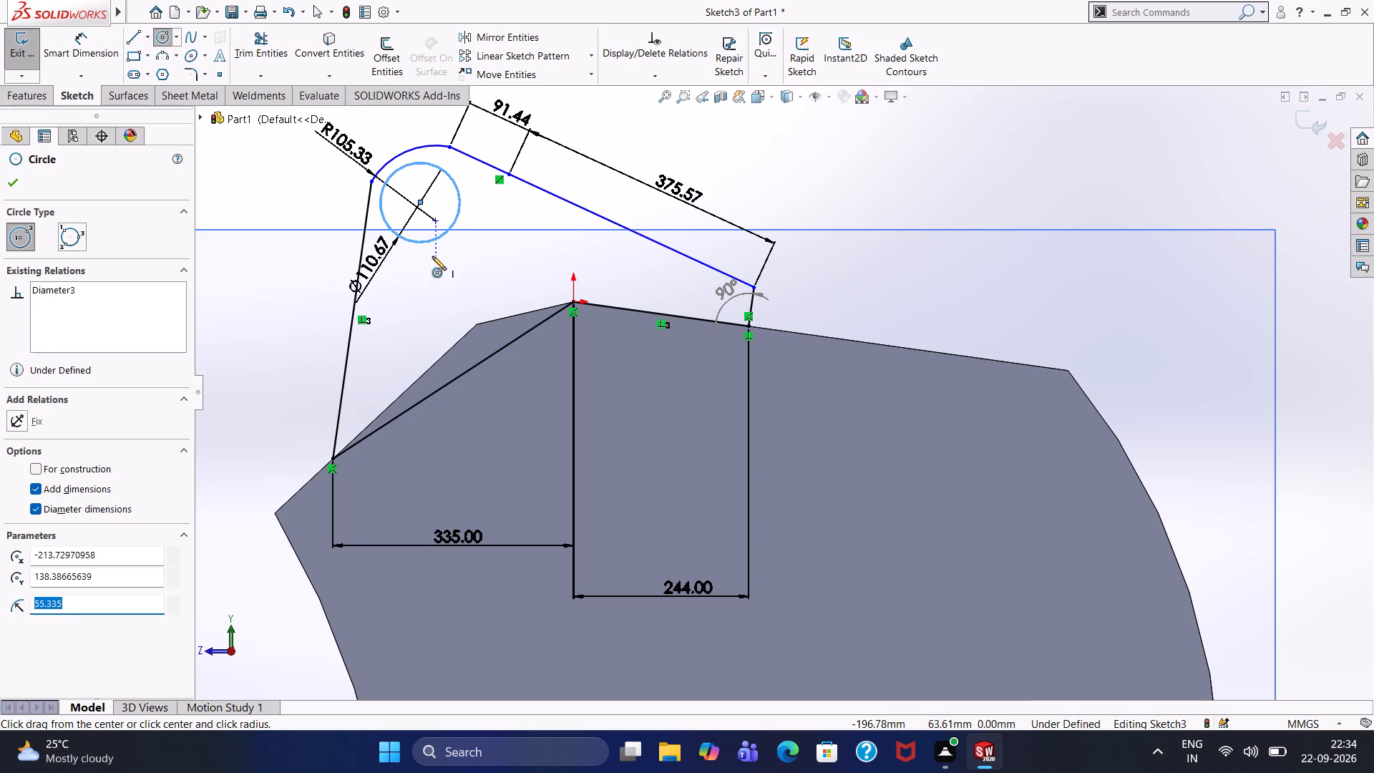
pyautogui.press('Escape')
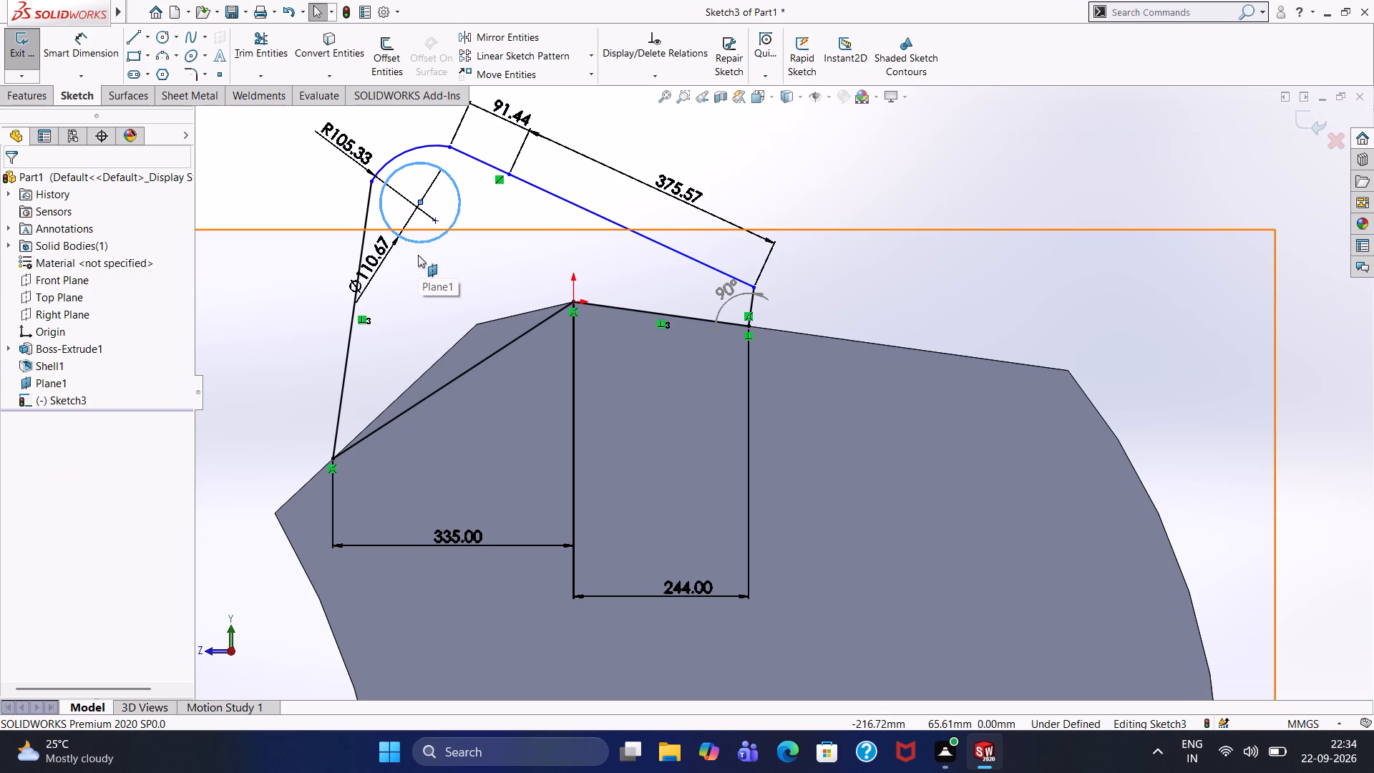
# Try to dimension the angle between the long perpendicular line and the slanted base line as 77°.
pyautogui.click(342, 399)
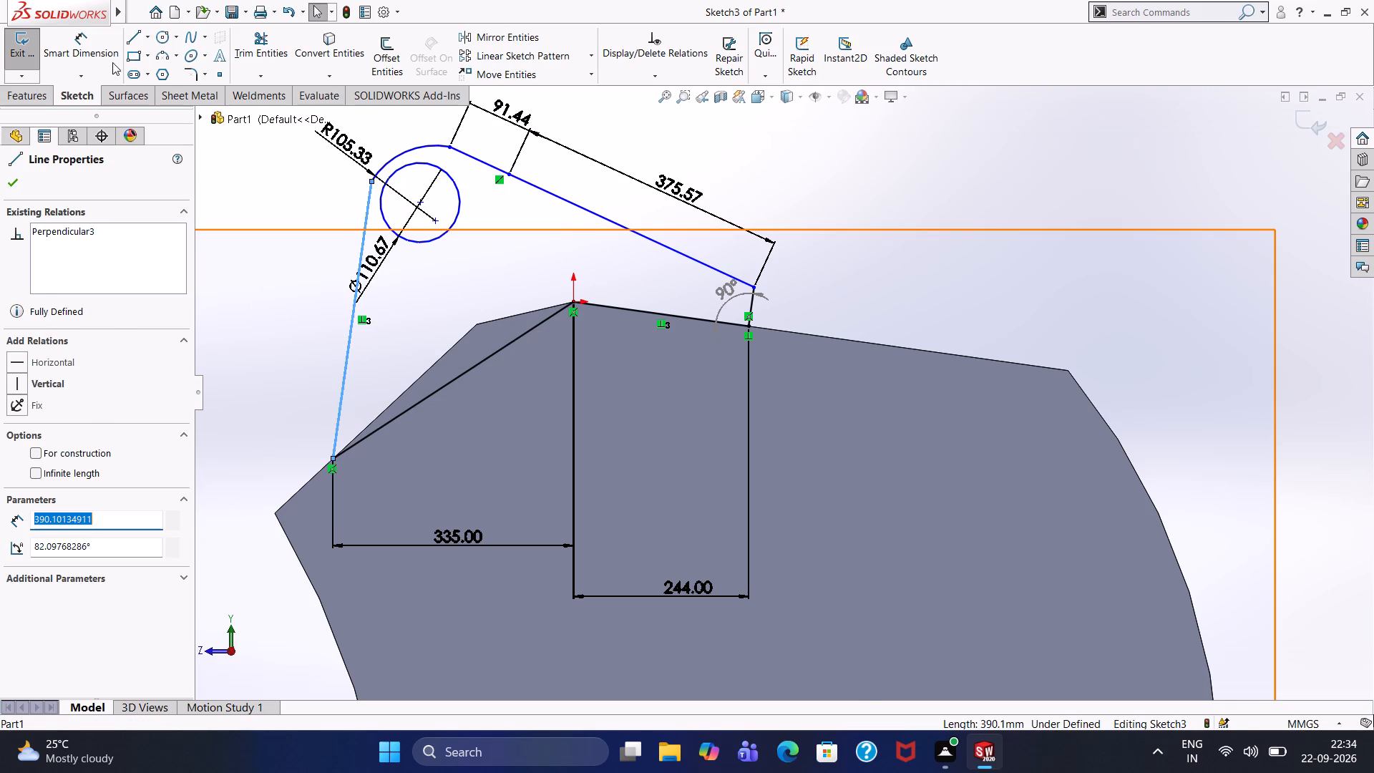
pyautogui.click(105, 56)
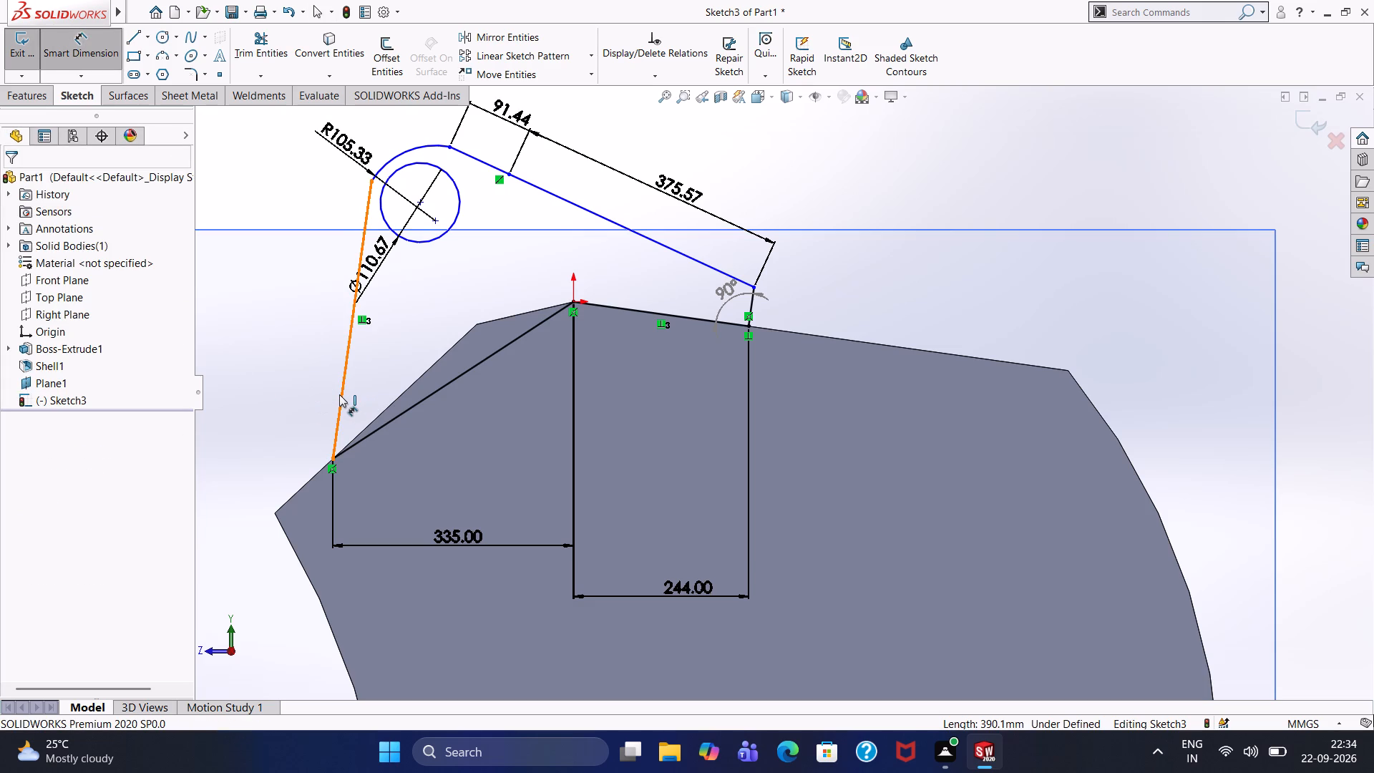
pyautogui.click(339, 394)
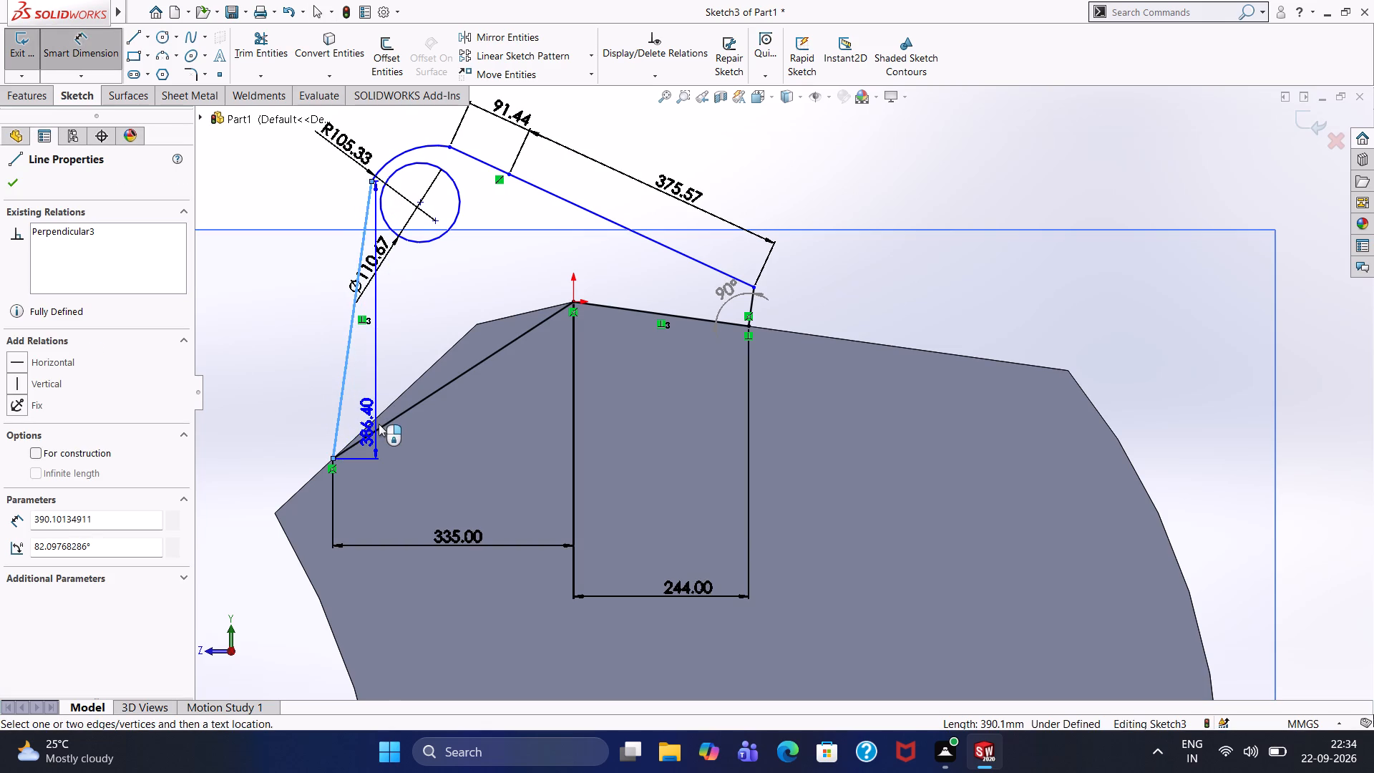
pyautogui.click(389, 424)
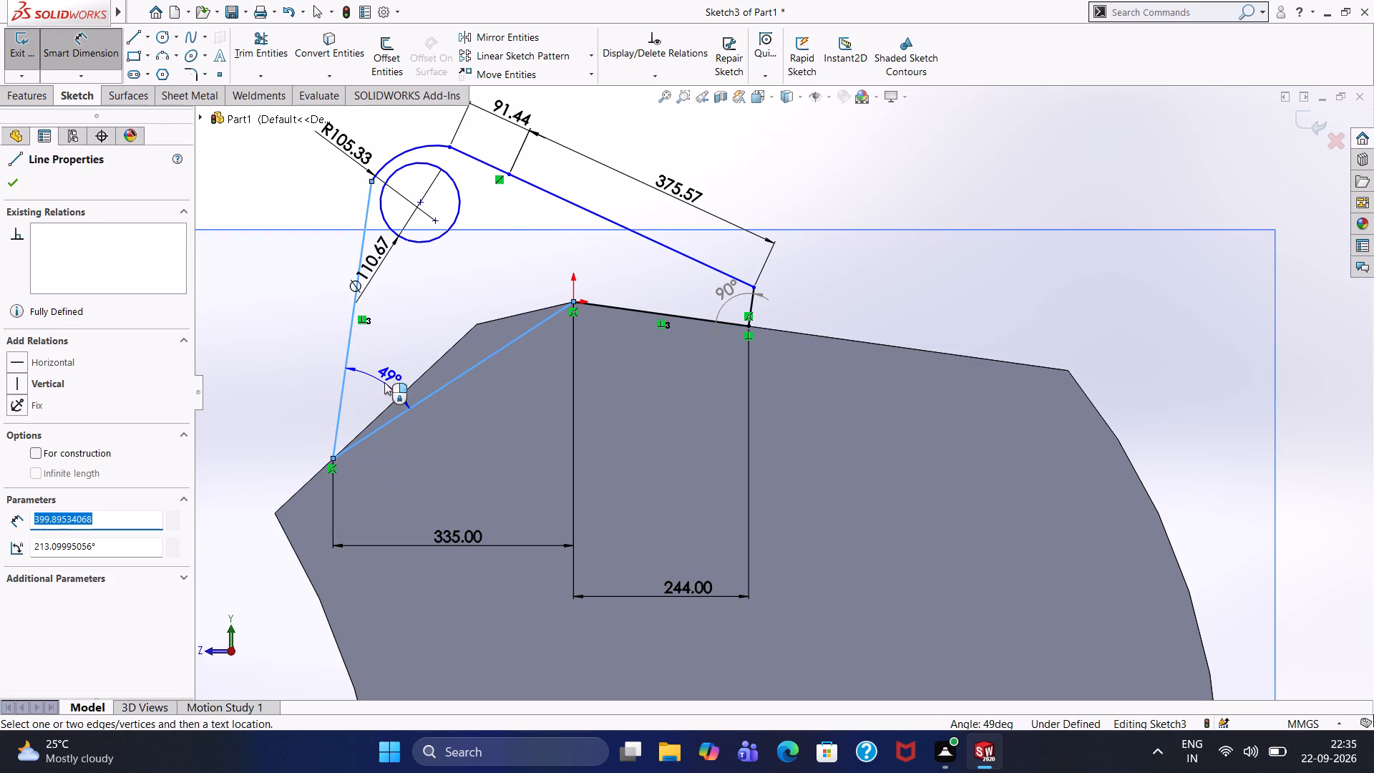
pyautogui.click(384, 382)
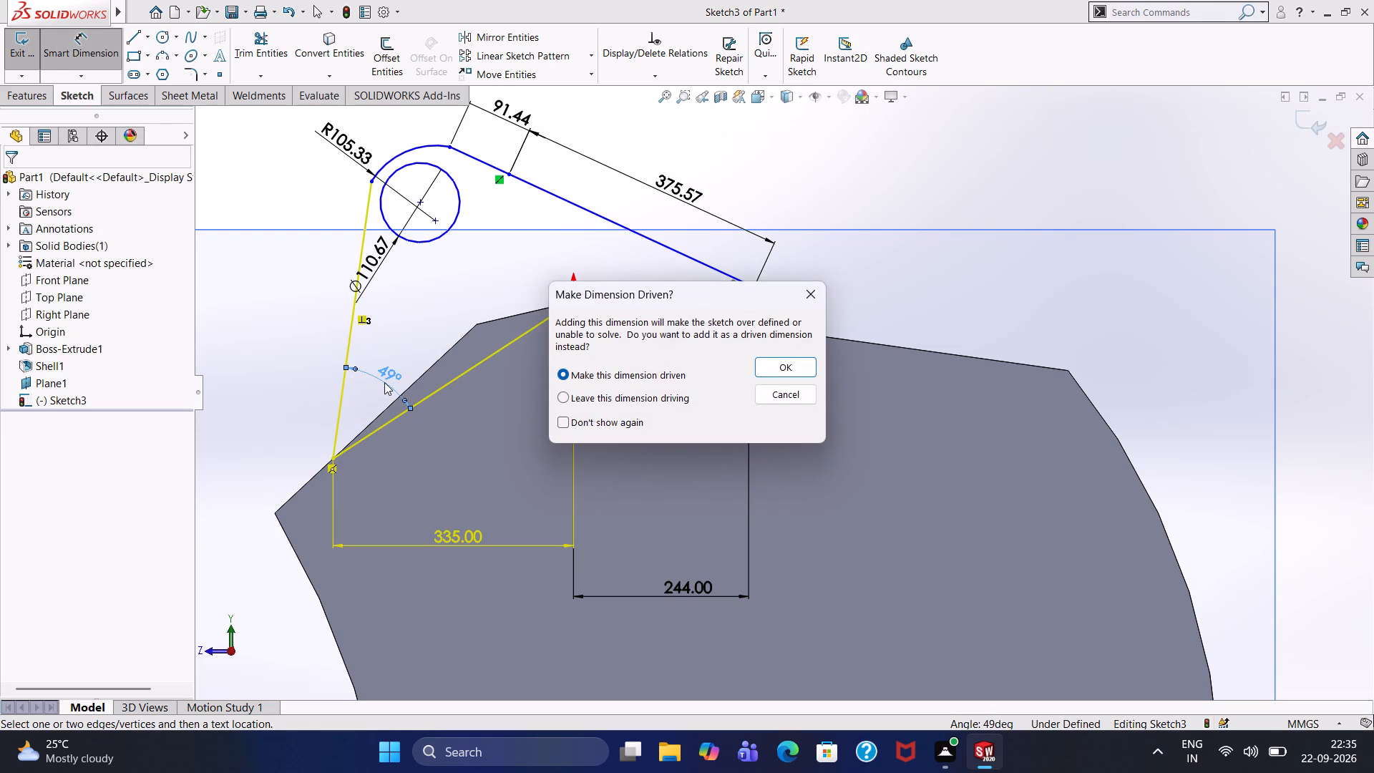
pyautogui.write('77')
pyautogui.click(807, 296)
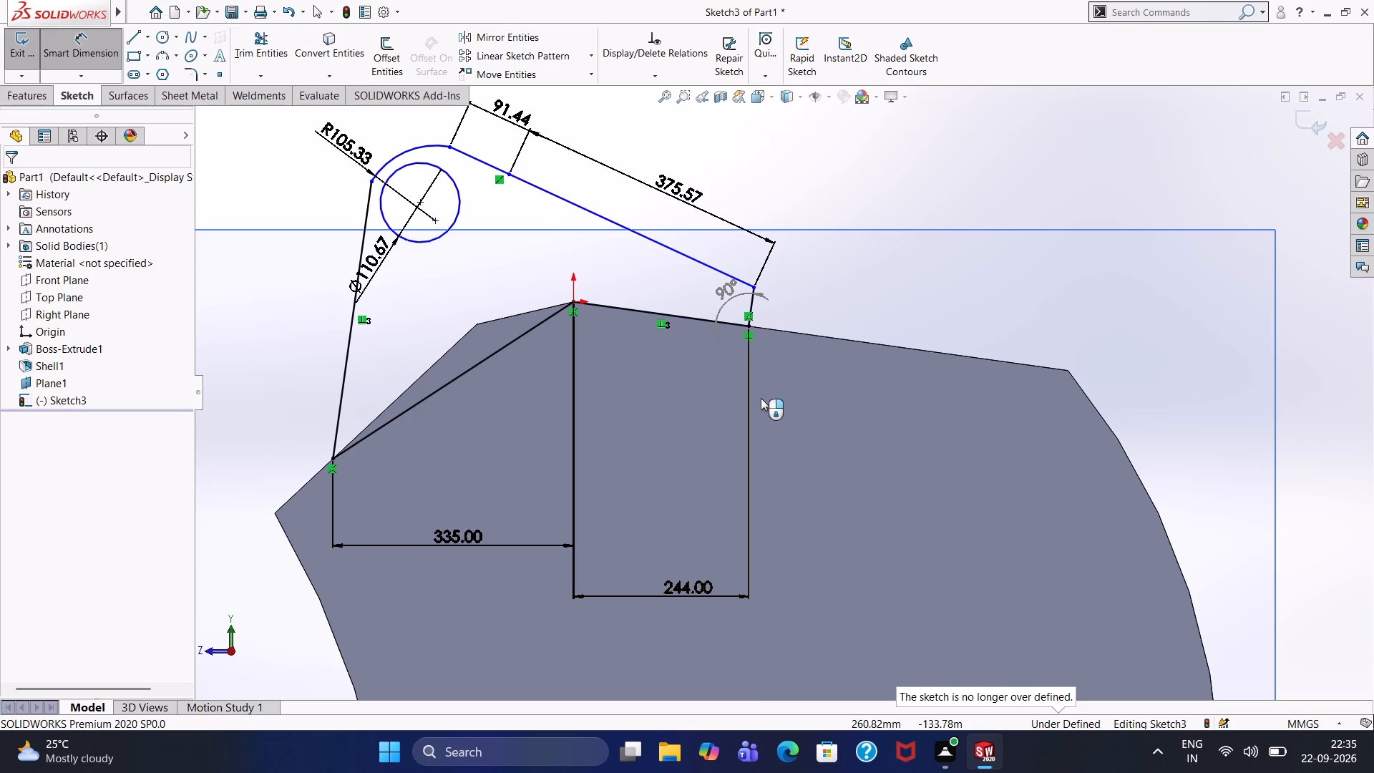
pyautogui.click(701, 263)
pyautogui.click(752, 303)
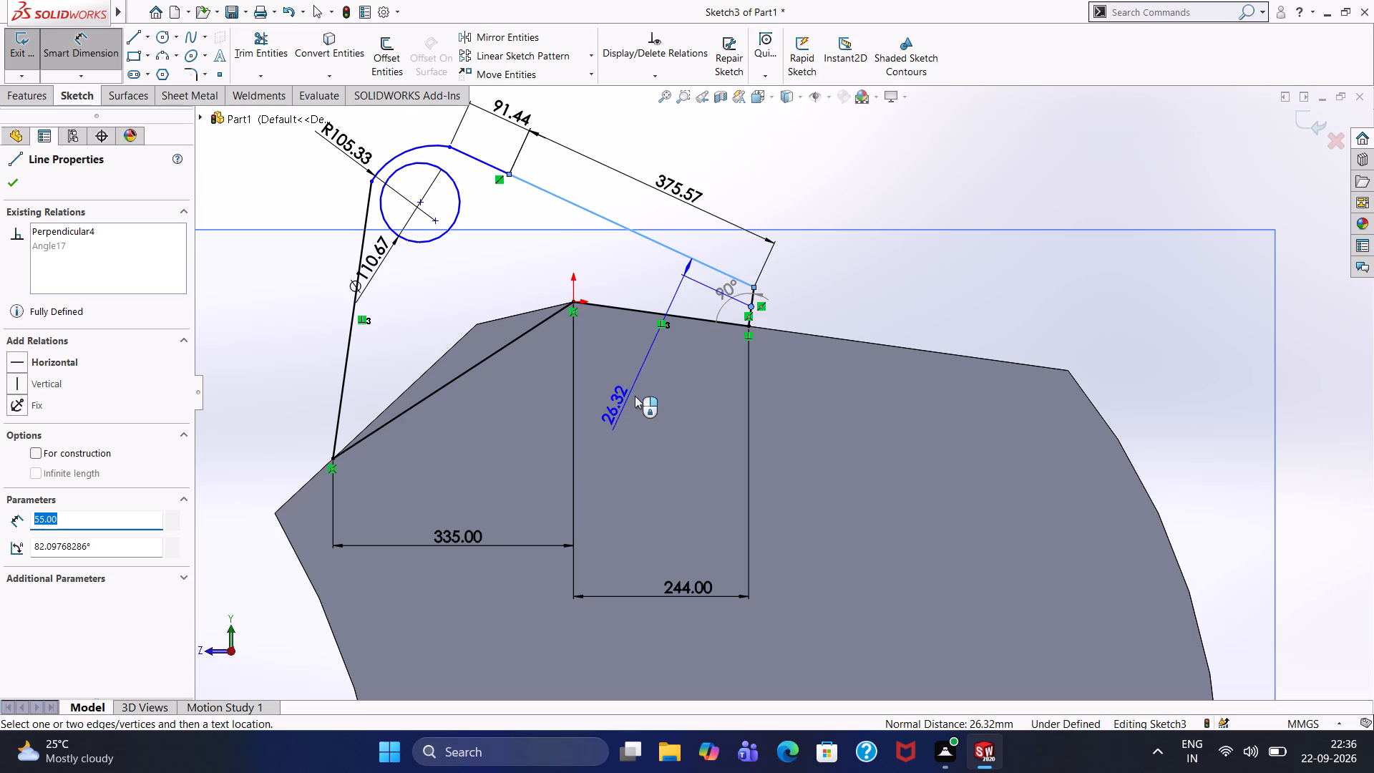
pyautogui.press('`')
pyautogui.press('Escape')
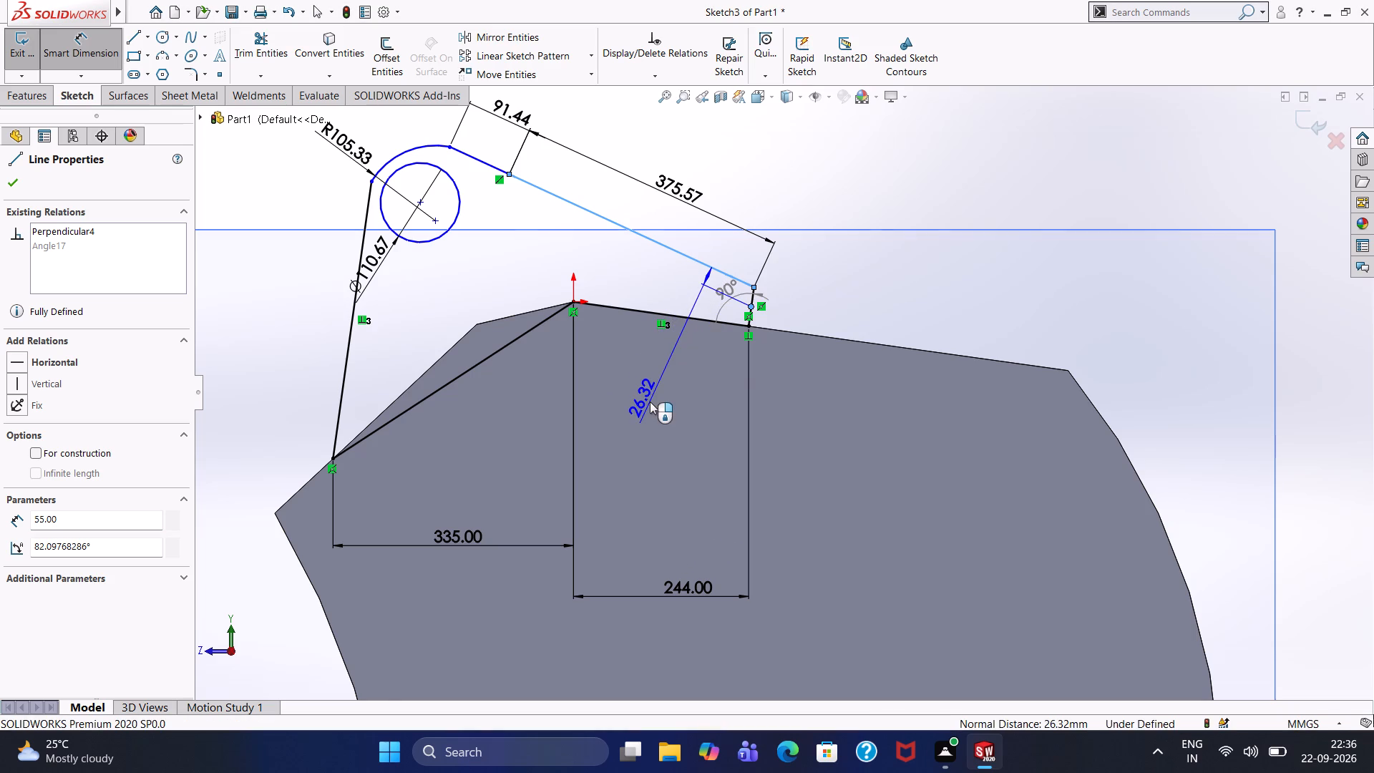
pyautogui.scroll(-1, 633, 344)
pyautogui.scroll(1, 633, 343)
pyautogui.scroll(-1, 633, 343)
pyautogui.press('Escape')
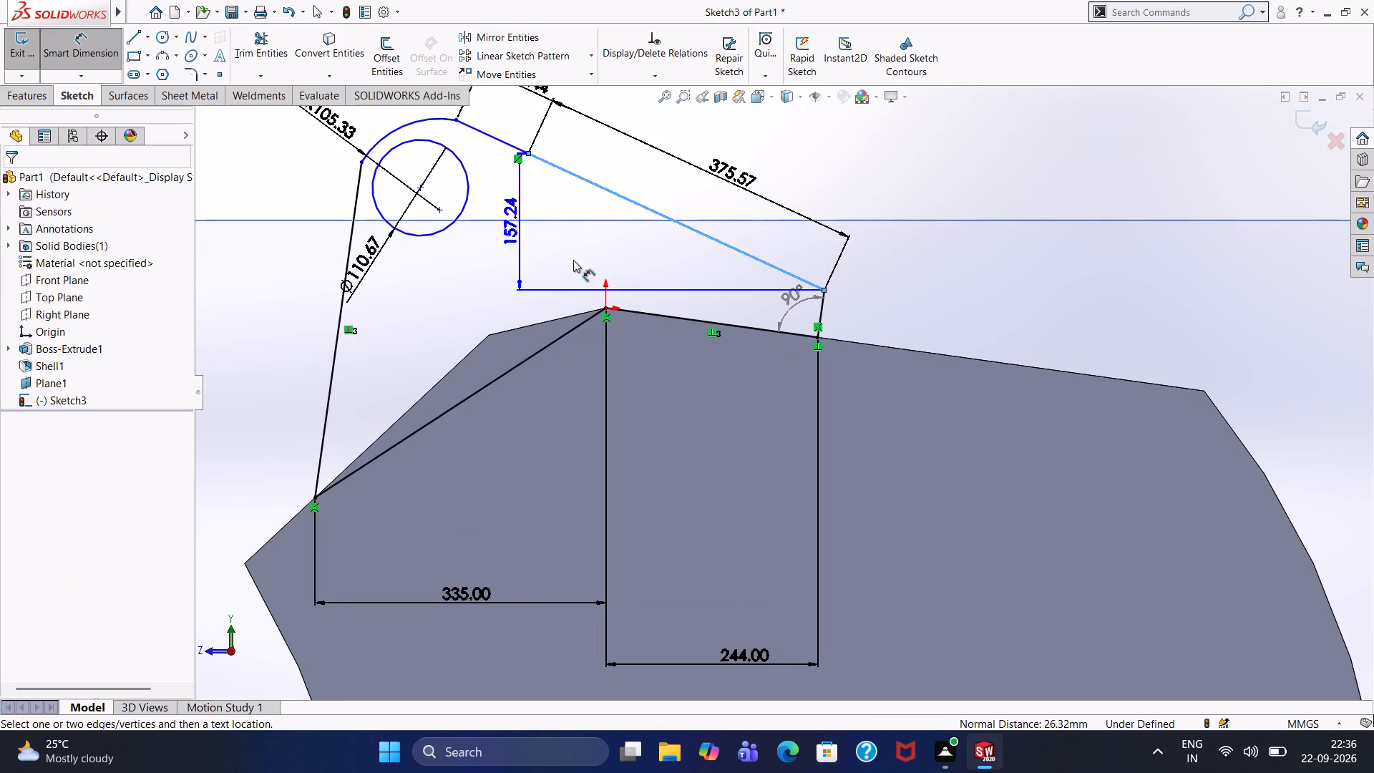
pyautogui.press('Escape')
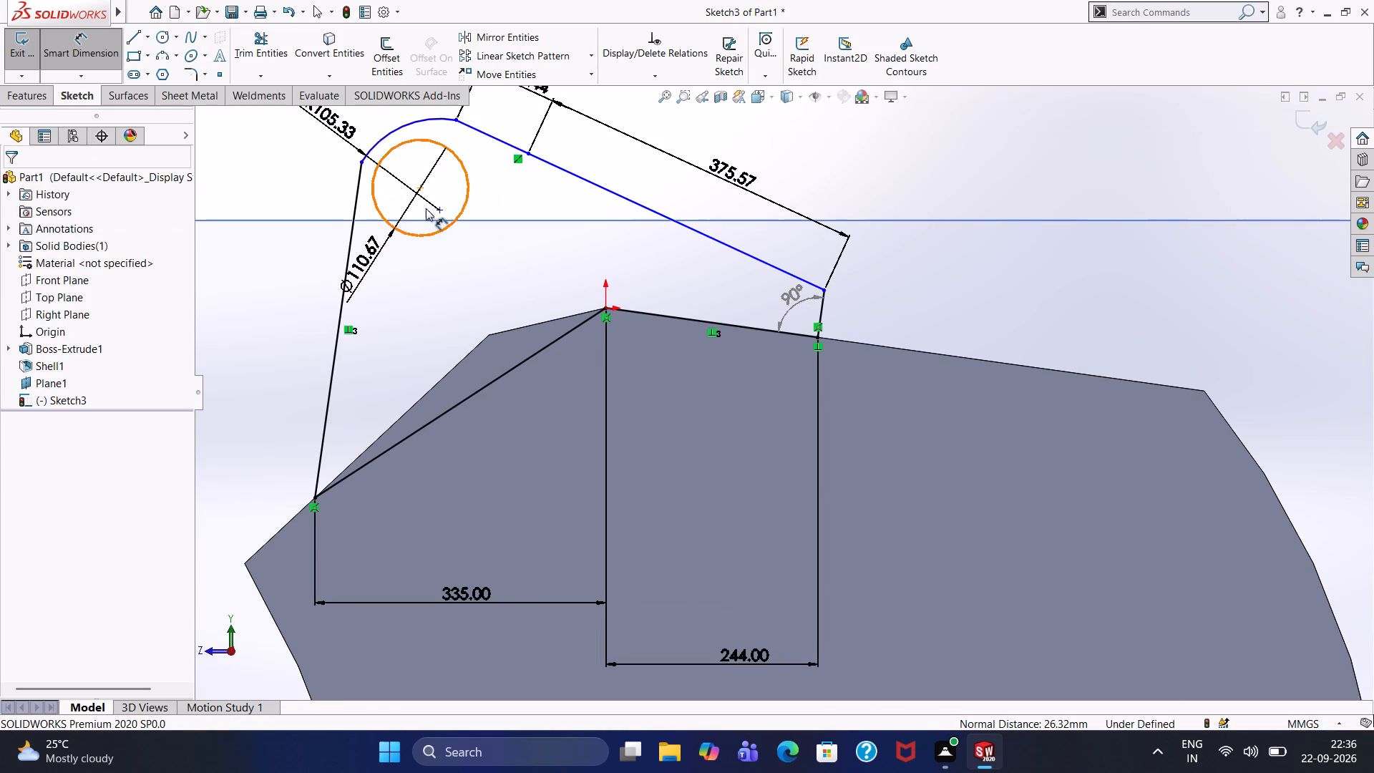
# Dimension the angle between the longer sloping line and the short perpendicular line at its lower end to 103°.
pyautogui.click(772, 264)
pyautogui.scroll(3, 814, 300)
pyautogui.scroll(-2, 806, 353)
pyautogui.scroll(1, 806, 354)
pyautogui.scroll(-1, 804, 361)
pyautogui.scroll(1, 804, 361)
pyautogui.scroll(-2, 804, 361)
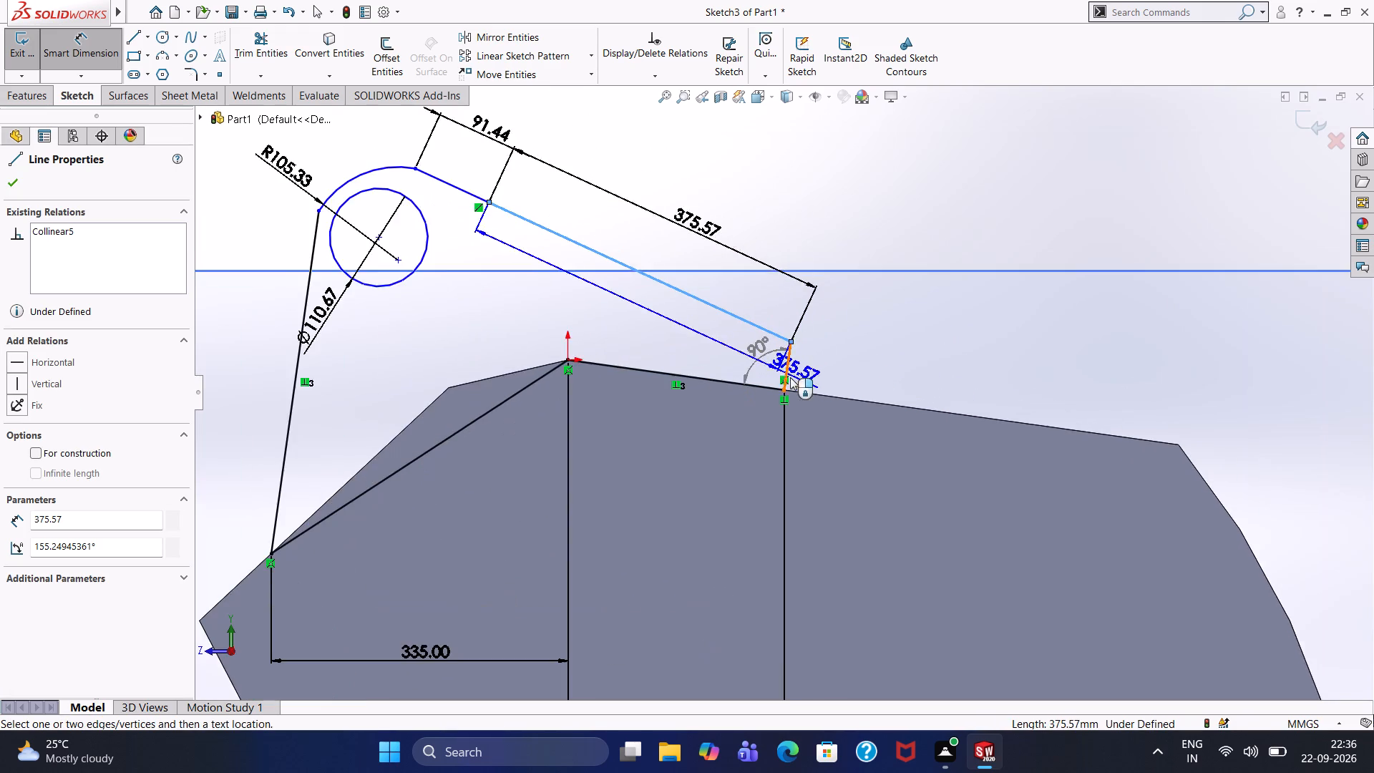
pyautogui.scroll(-1, 791, 377)
pyautogui.scroll(1, 790, 379)
pyautogui.scroll(-3, 789, 379)
pyautogui.scroll(1, 773, 382)
pyautogui.scroll(-1, 773, 382)
pyautogui.scroll(1, 773, 382)
pyautogui.scroll(-1, 773, 382)
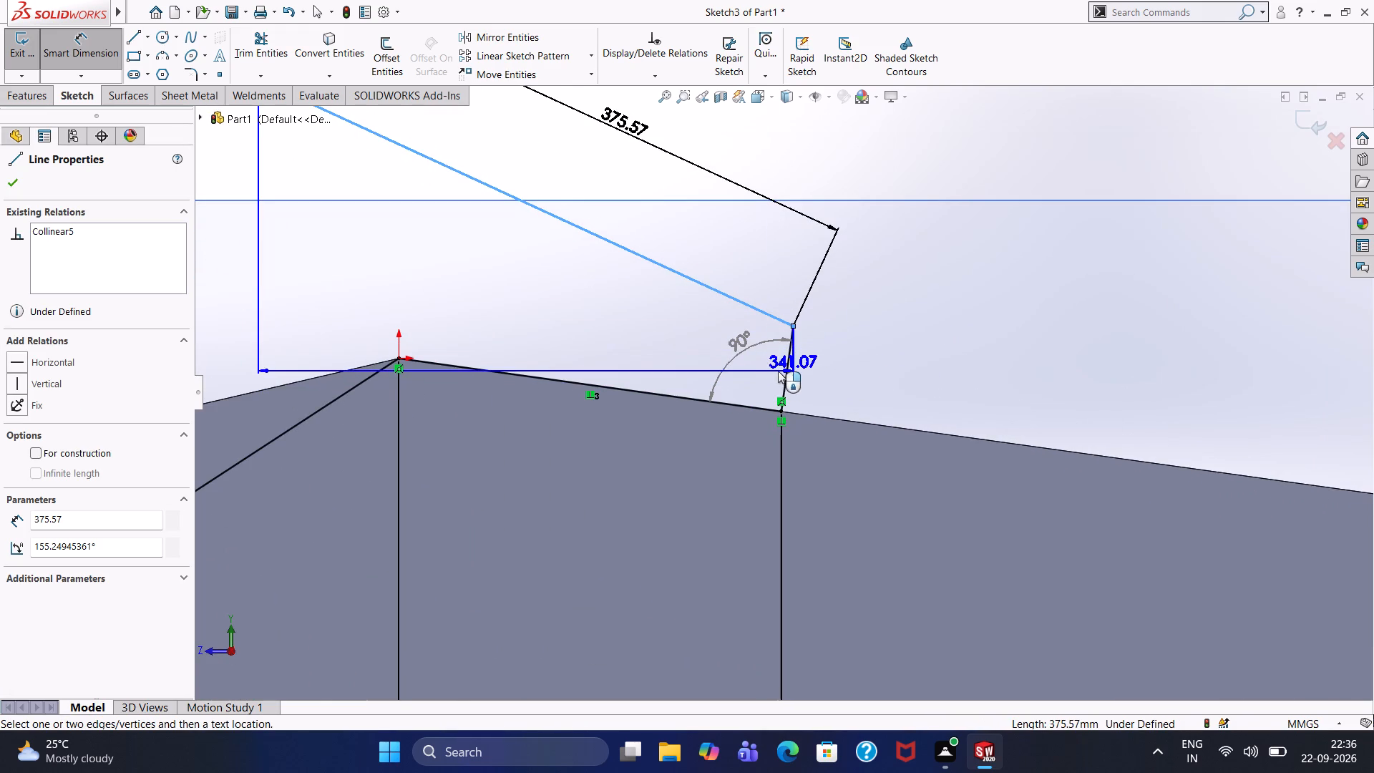
pyautogui.click(785, 388)
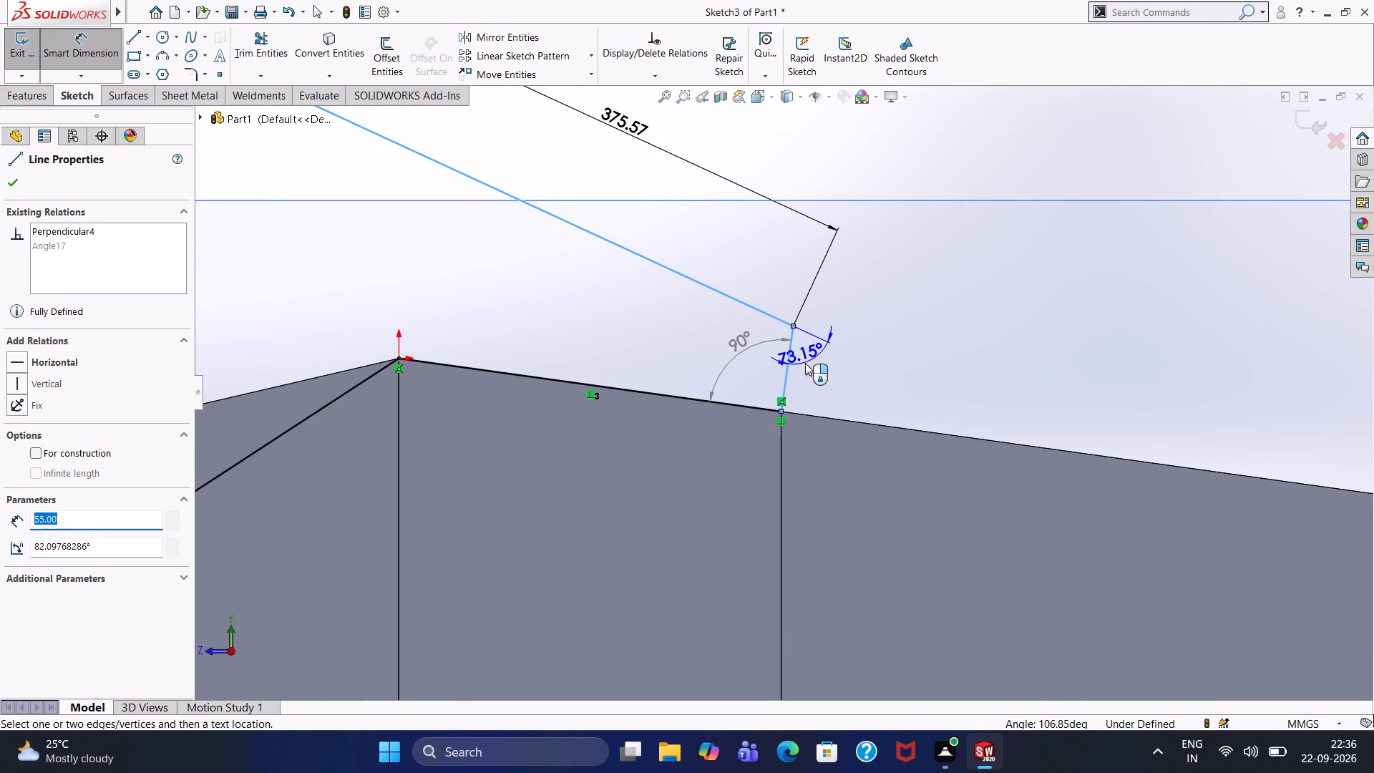
pyautogui.click(683, 353)
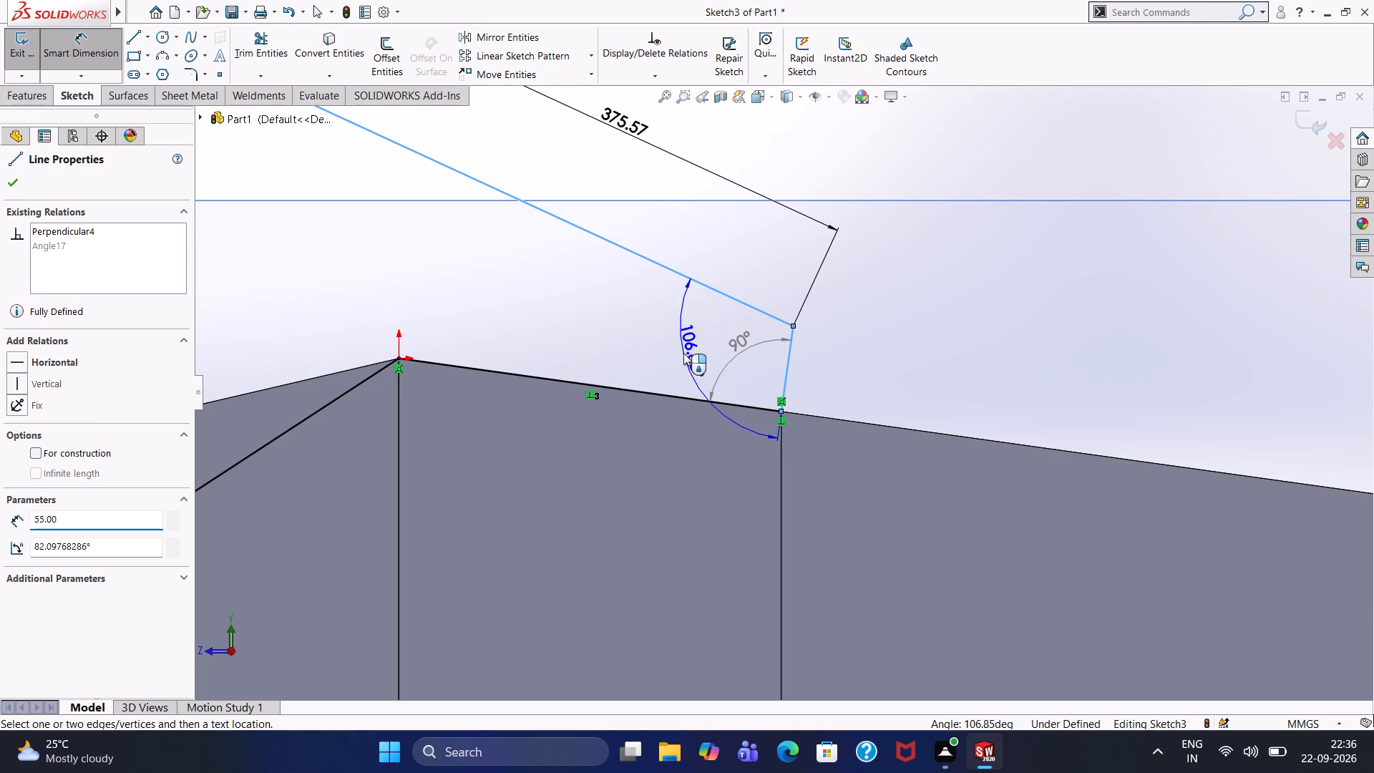
pyautogui.write('103')
pyautogui.press('Return')
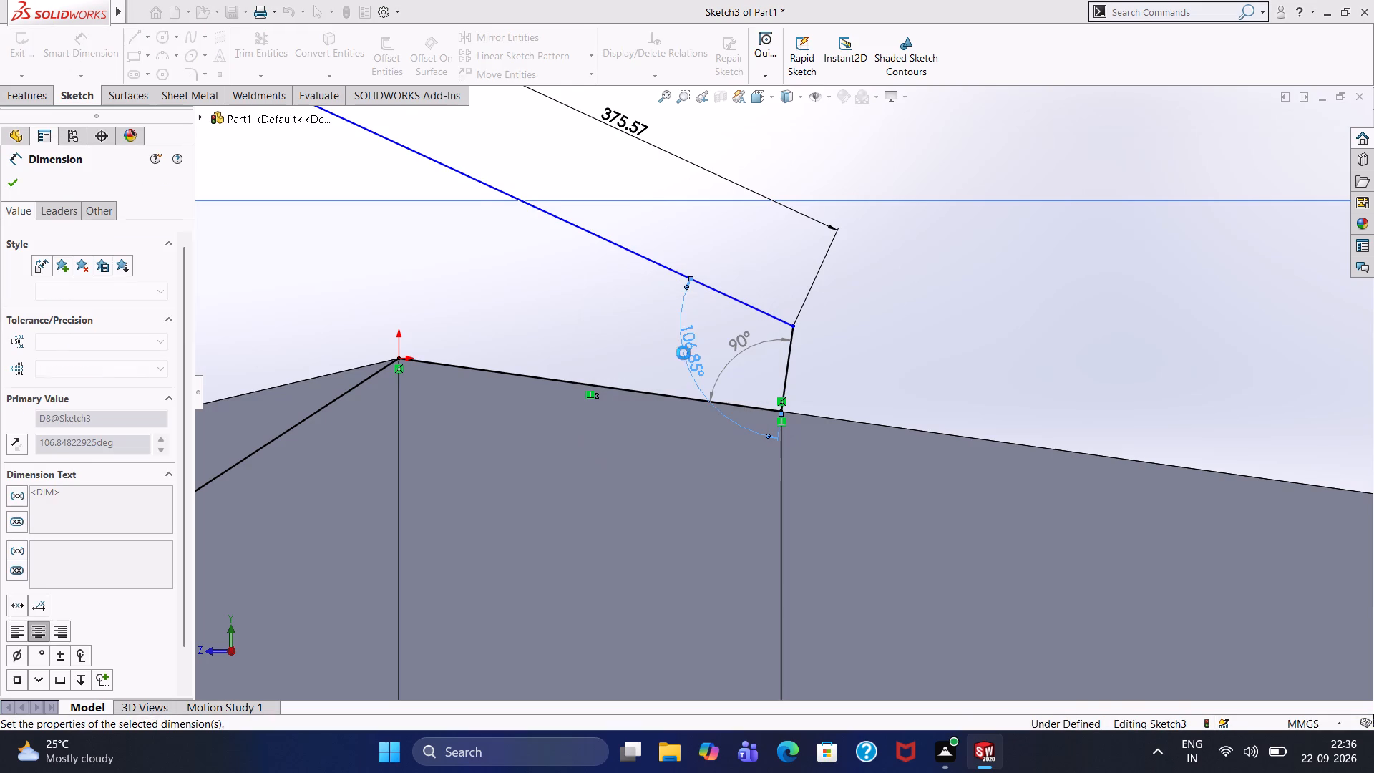
pyautogui.scroll(-2, 666, 359)
pyautogui.scroll(3, 658, 356)
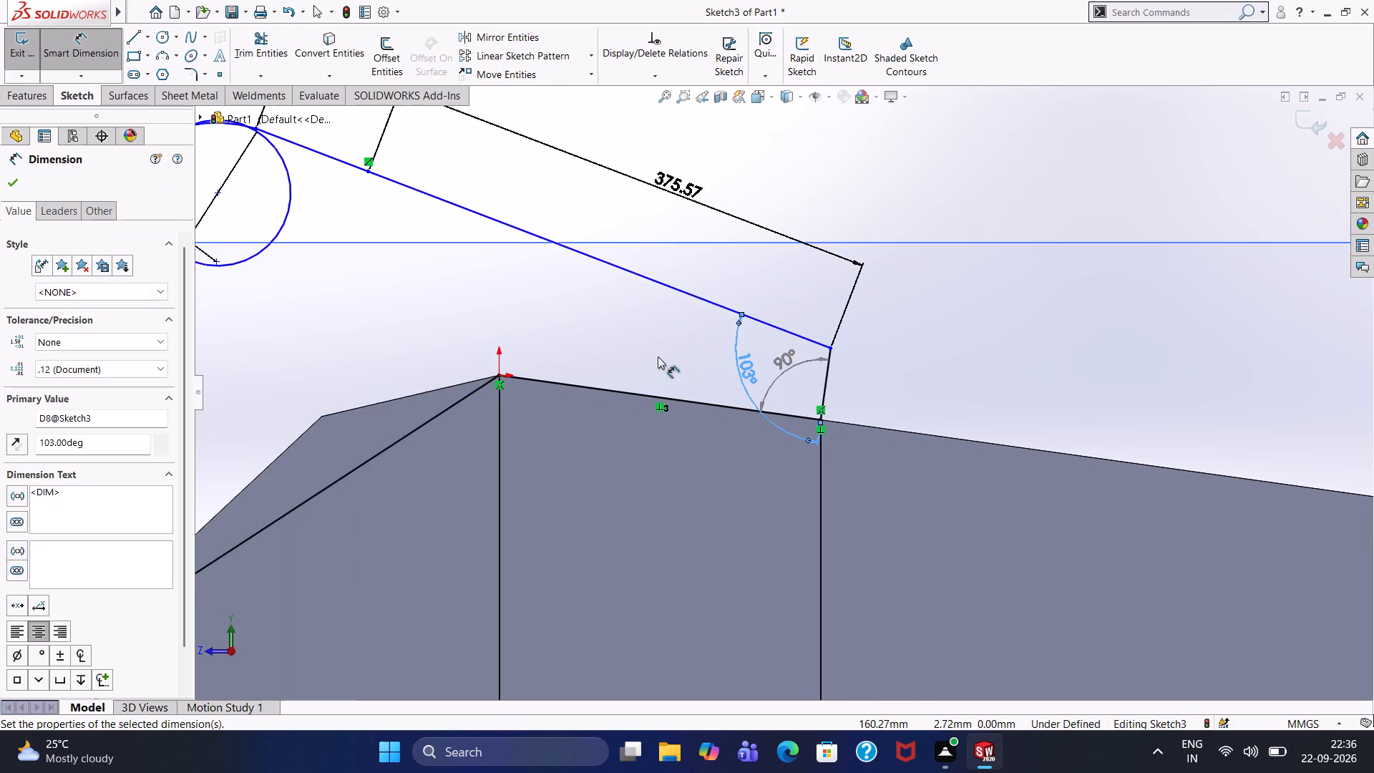
pyautogui.scroll(-1, 658, 356)
pyautogui.scroll(1, 658, 356)
pyautogui.scroll(-1, 567, 337)
pyautogui.scroll(1, 567, 337)
pyautogui.press('Escape')
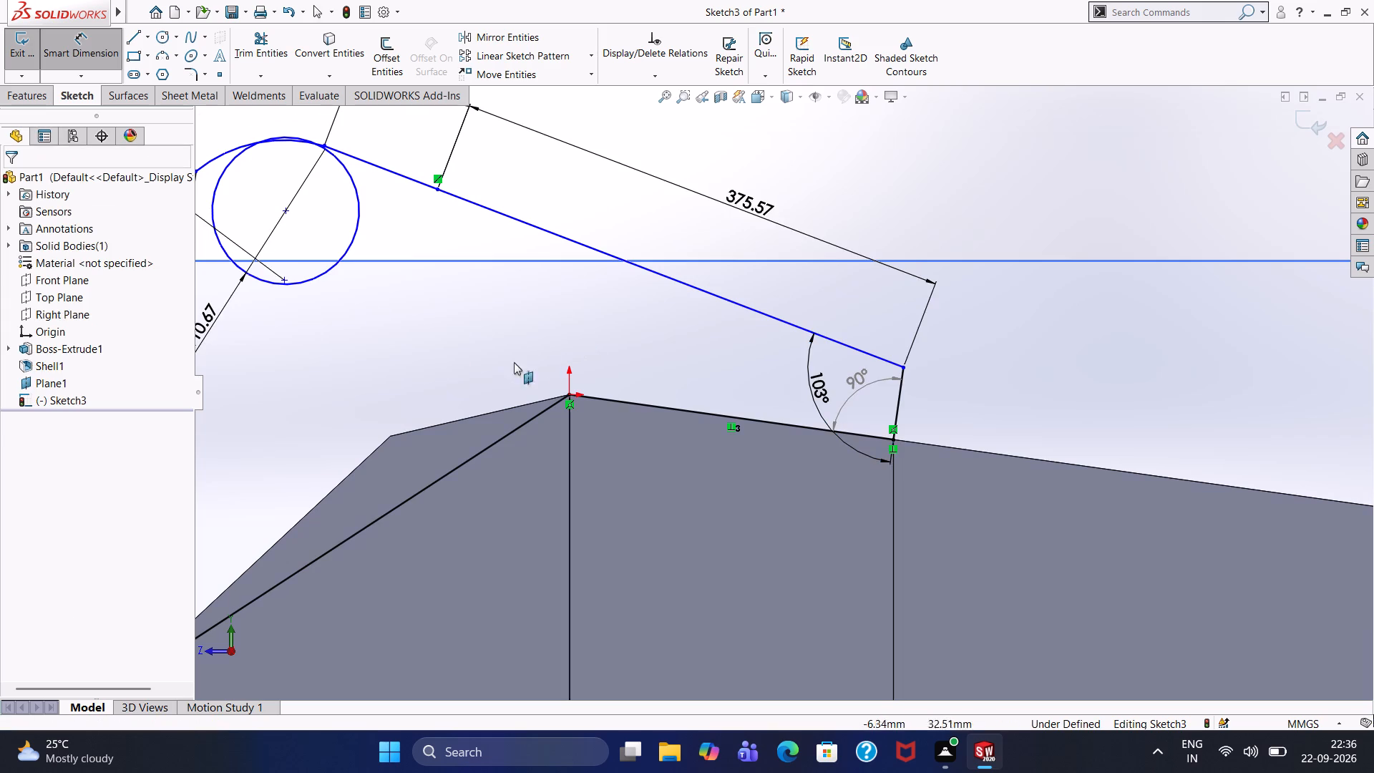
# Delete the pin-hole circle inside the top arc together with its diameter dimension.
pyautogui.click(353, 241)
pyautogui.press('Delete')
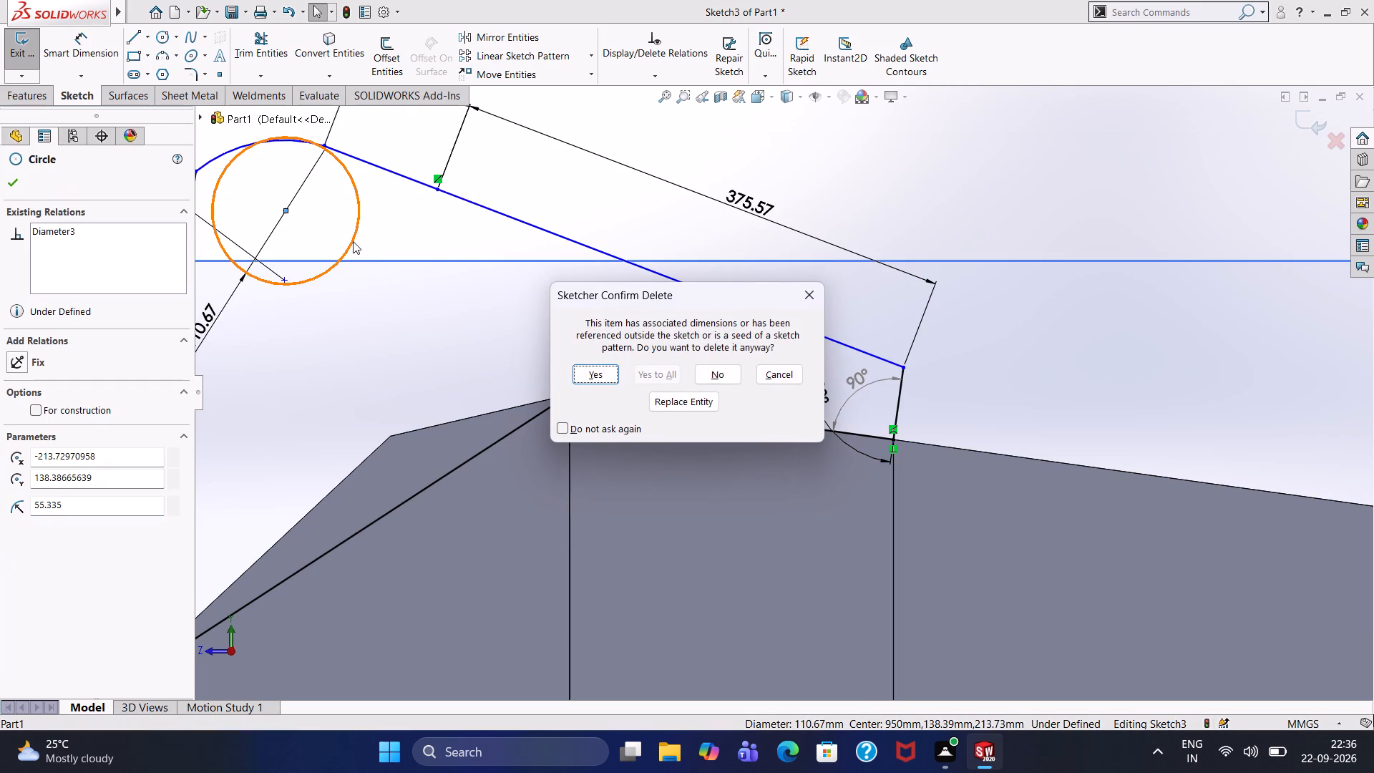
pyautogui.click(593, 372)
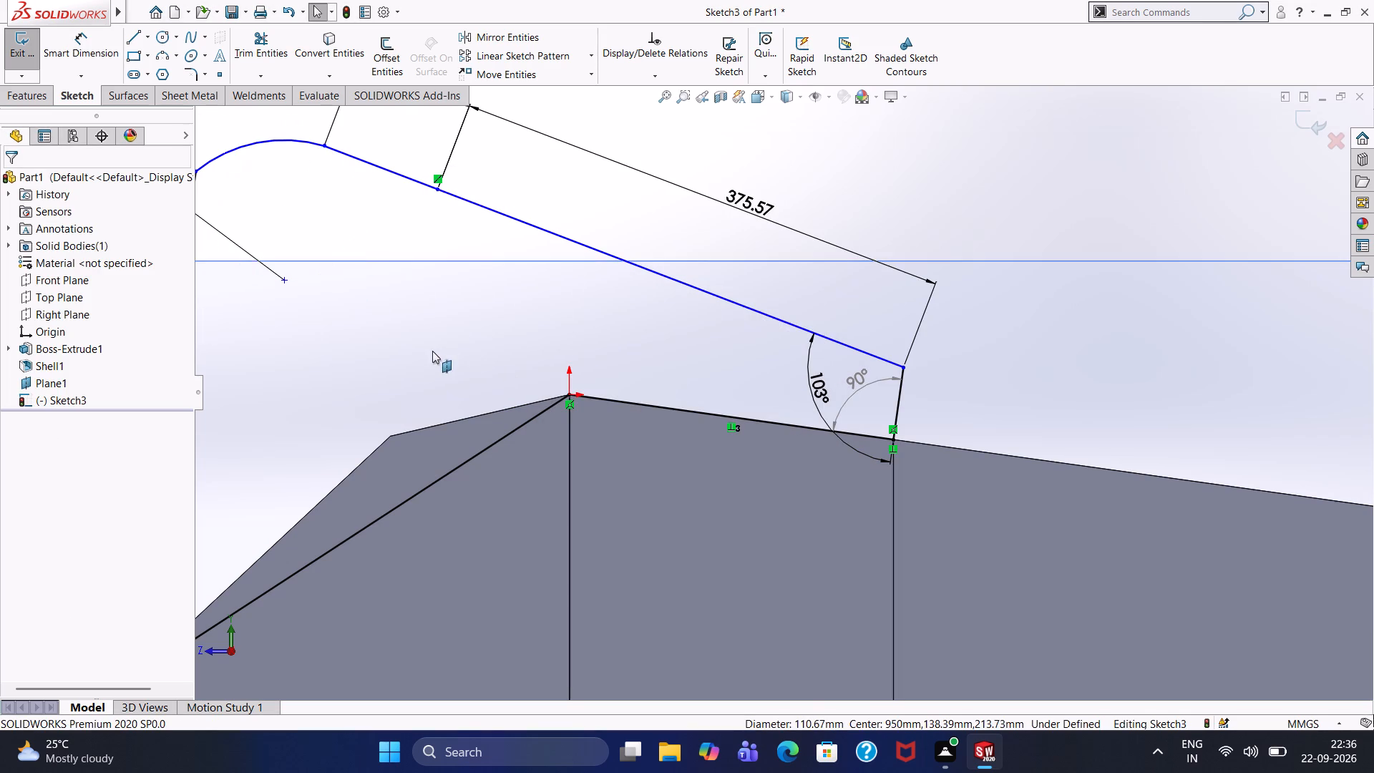
# Dimension the vertical height of the ear profile's long perpendicular line to 247.83 mm.
pyautogui.scroll(3, 432, 351)
pyautogui.scroll(-2, 441, 315)
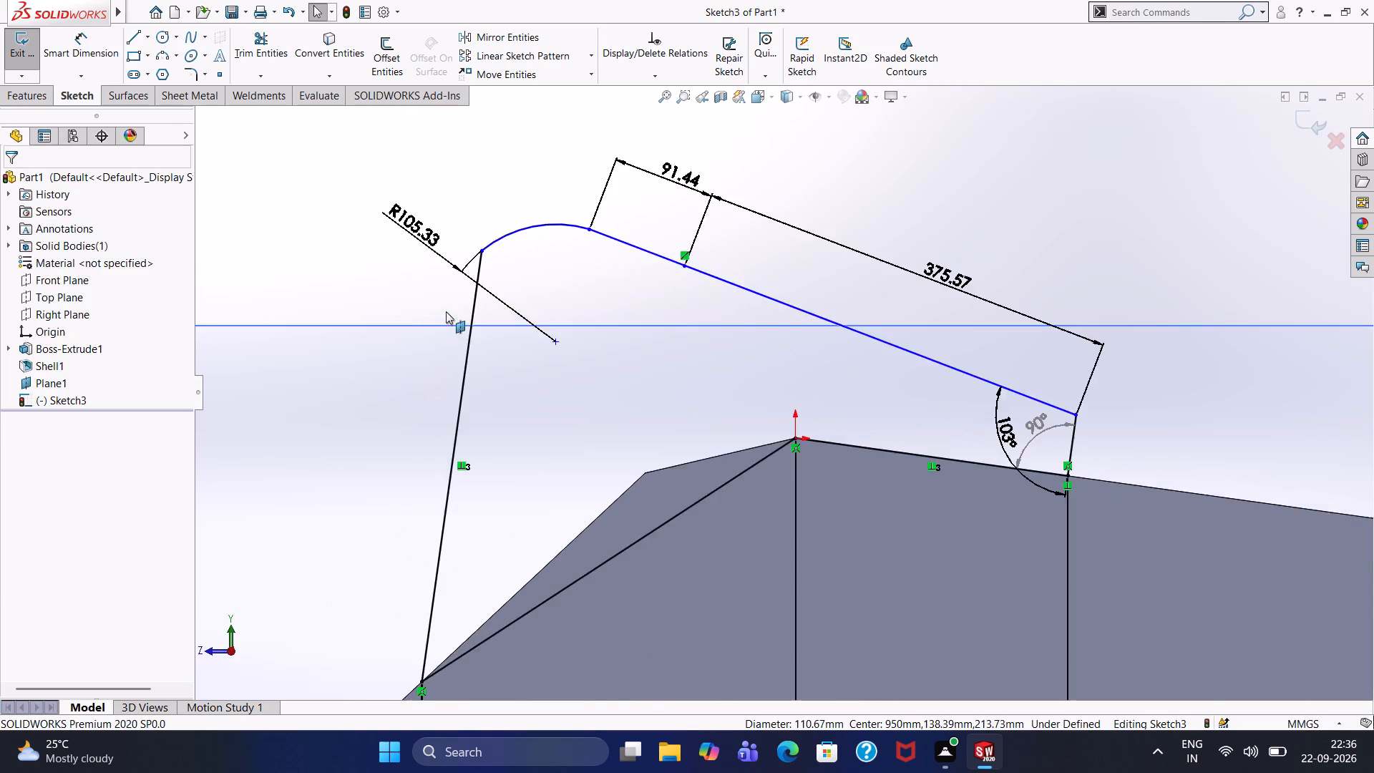
pyautogui.scroll(-2, 446, 311)
pyautogui.scroll(1, 543, 289)
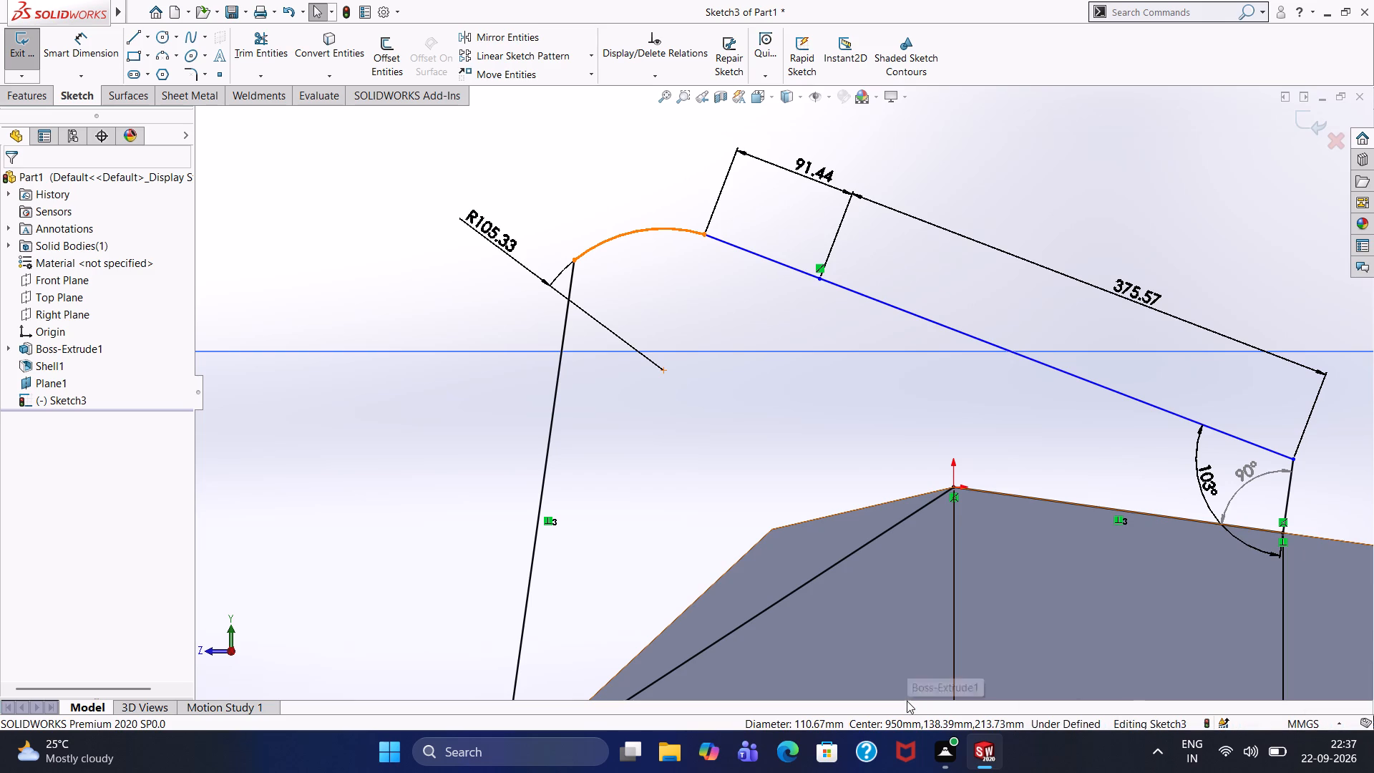
pyautogui.scroll(-2, 883, 638)
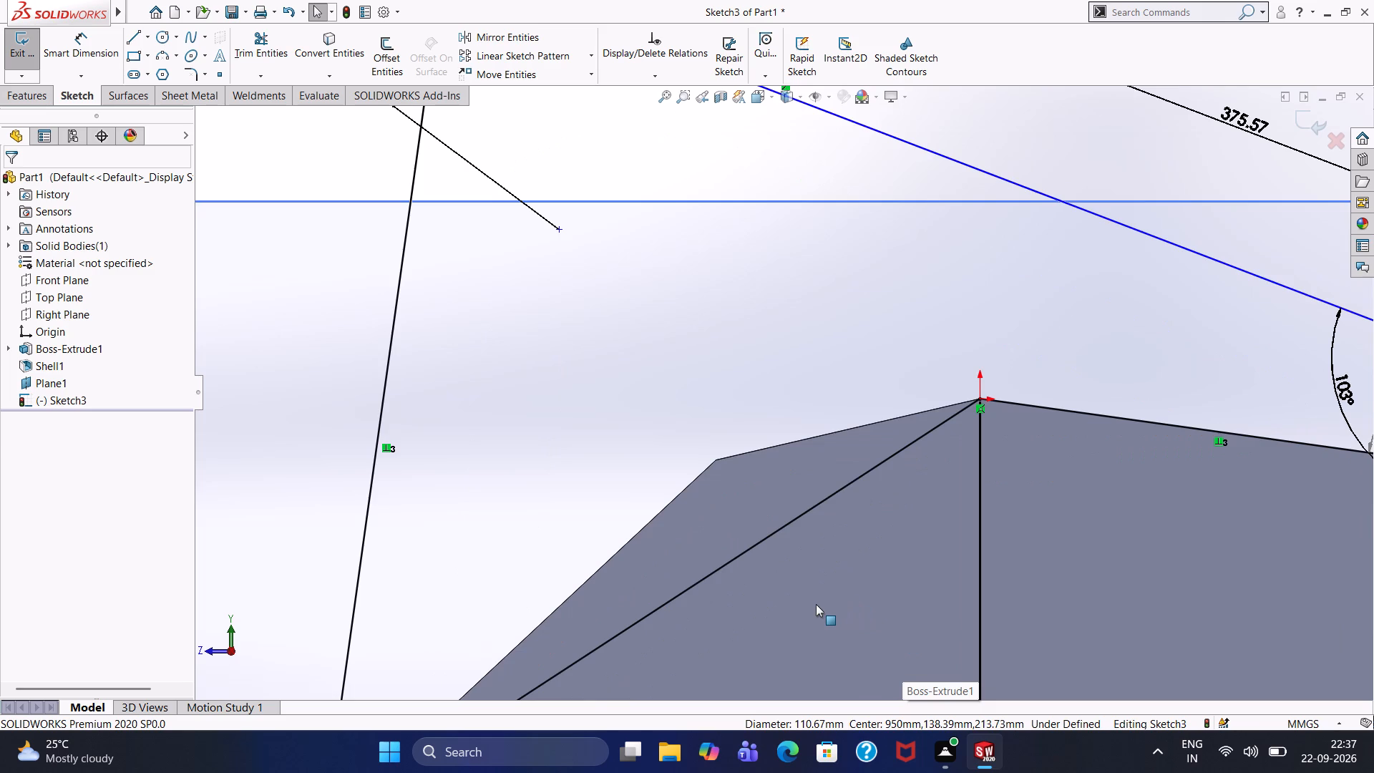
pyautogui.scroll(1, 816, 604)
pyautogui.scroll(-1, 816, 602)
pyautogui.scroll(1, 816, 602)
pyautogui.scroll(-1, 816, 602)
pyautogui.scroll(3, 816, 602)
pyautogui.scroll(-1, 816, 601)
pyautogui.scroll(1, 816, 601)
pyautogui.scroll(-1, 816, 601)
pyautogui.scroll(1, 816, 601)
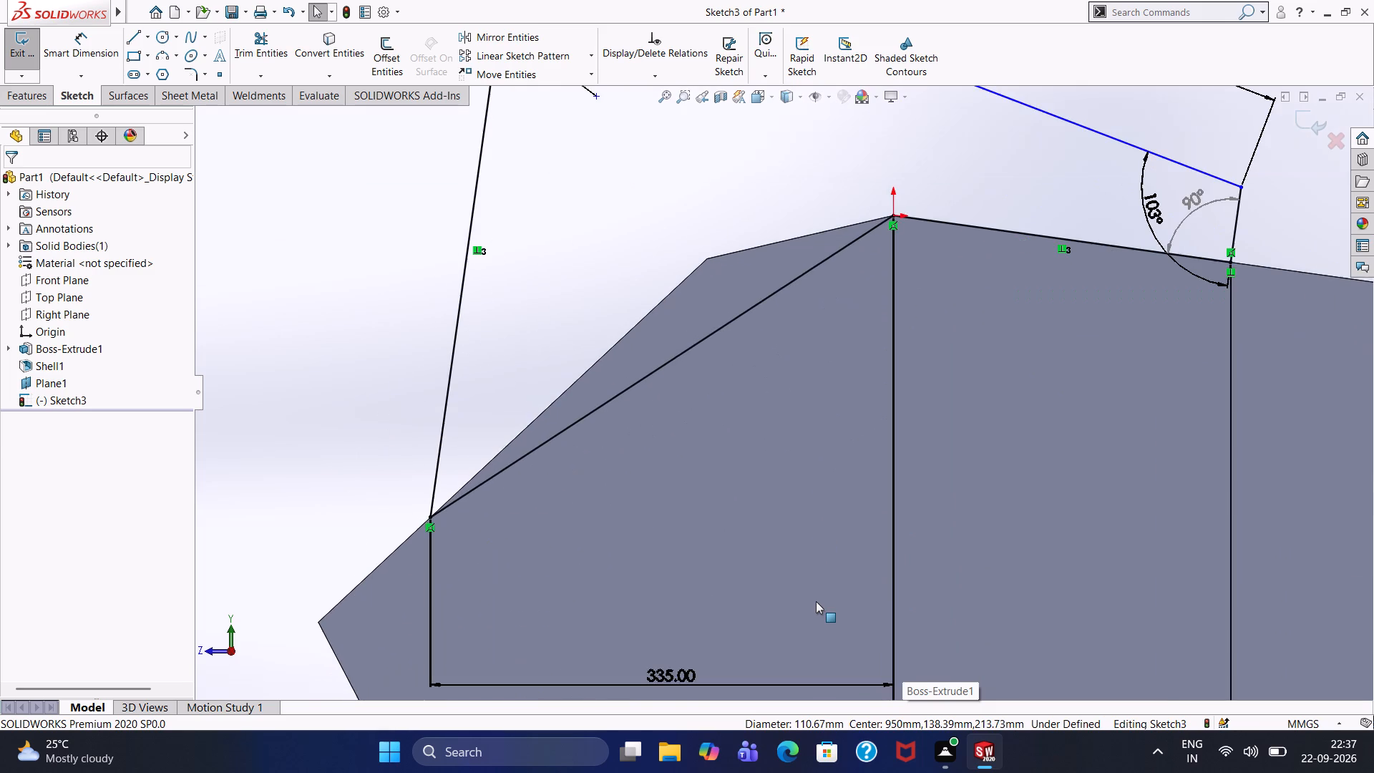
pyautogui.scroll(5, 816, 601)
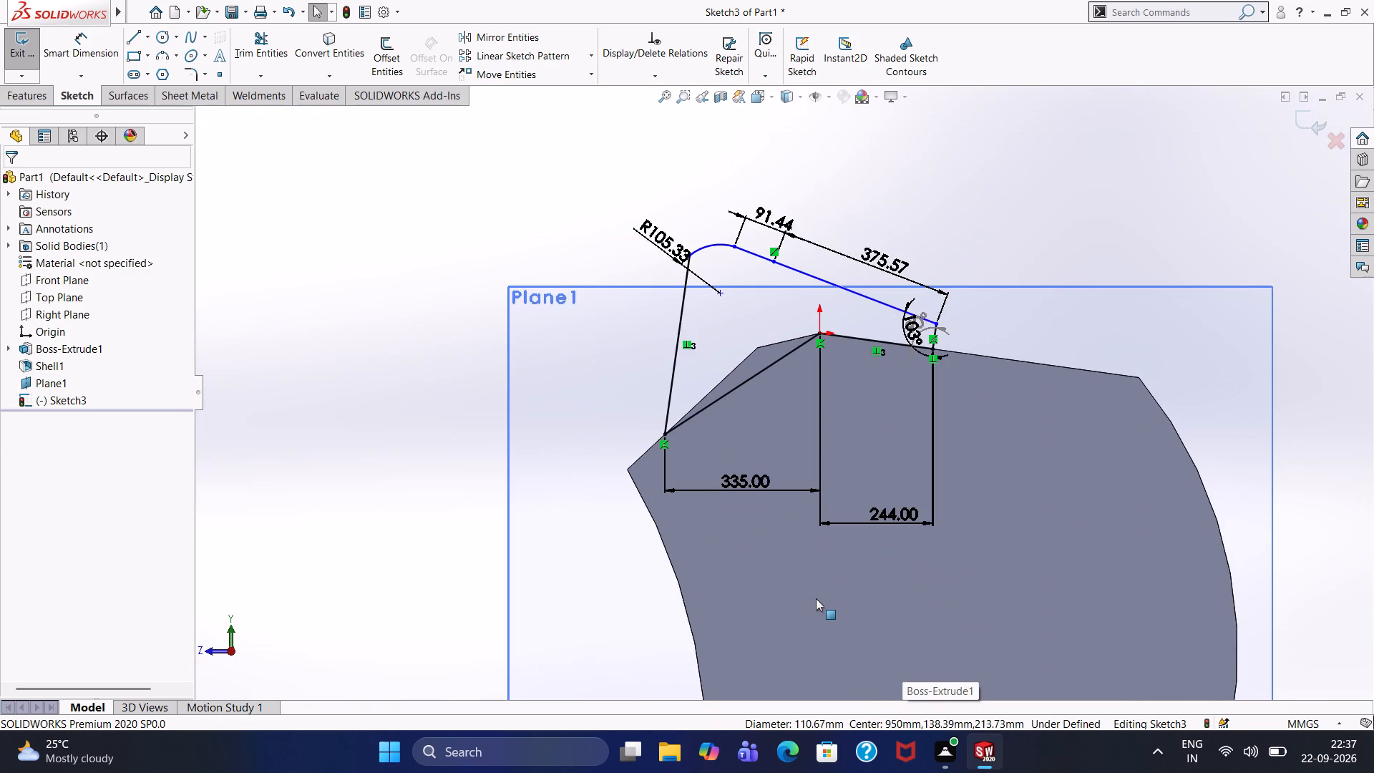
pyautogui.click(677, 374)
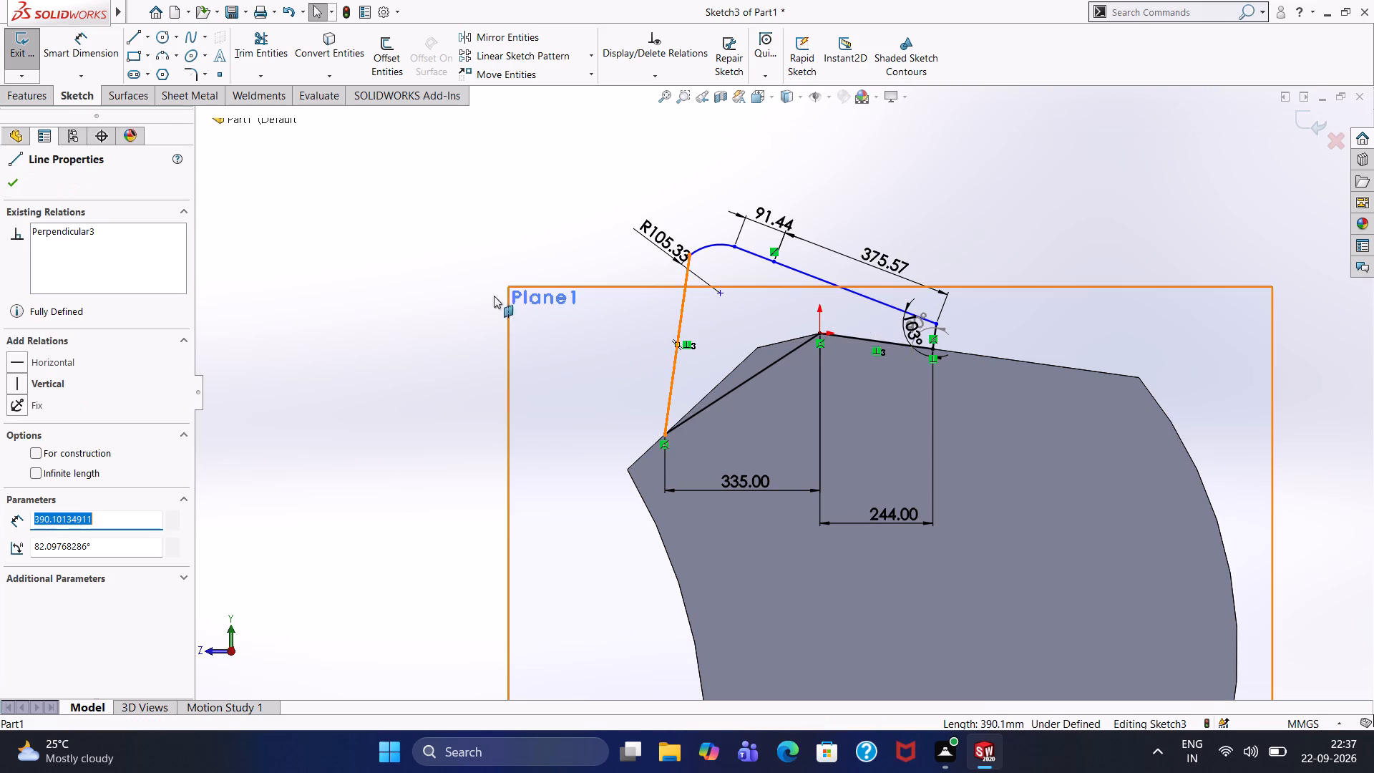
pyautogui.click(87, 56)
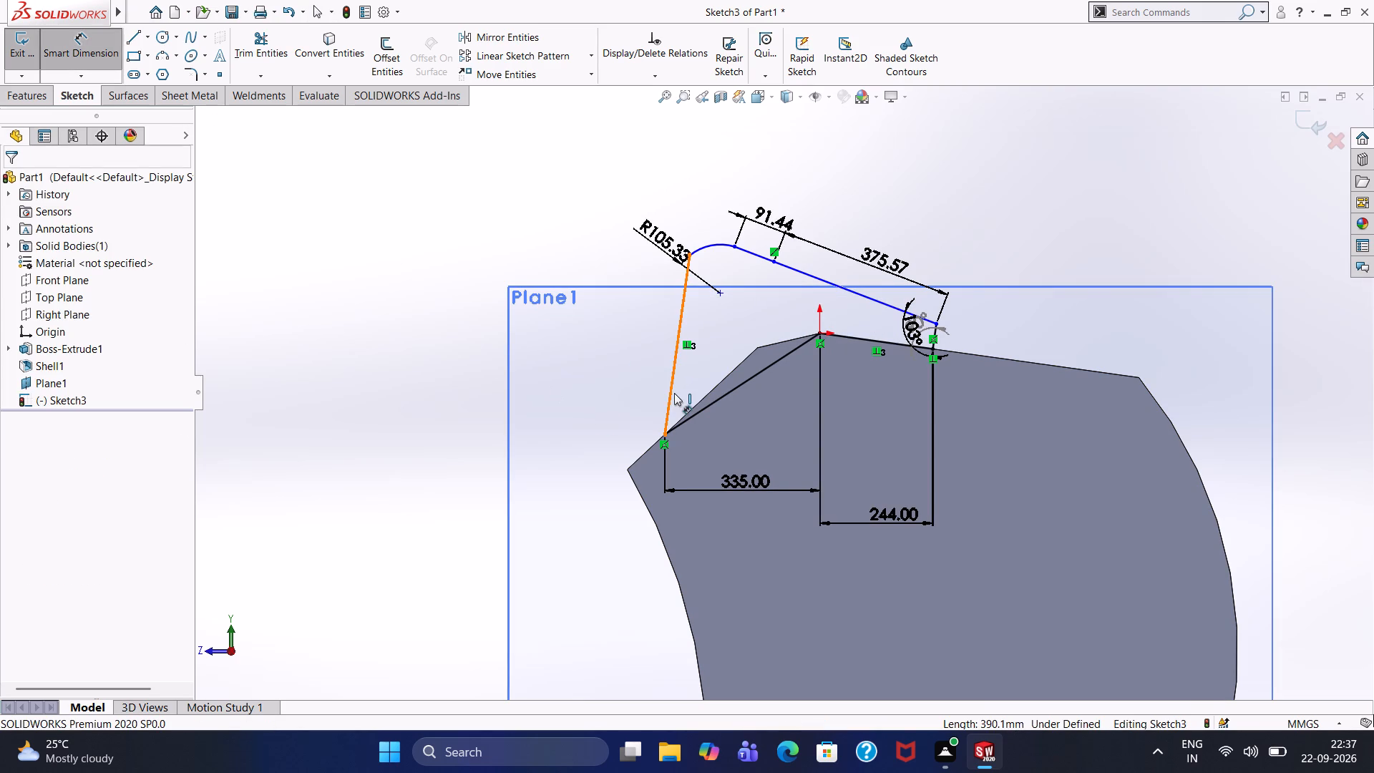
pyautogui.click(674, 391)
pyautogui.click(570, 356)
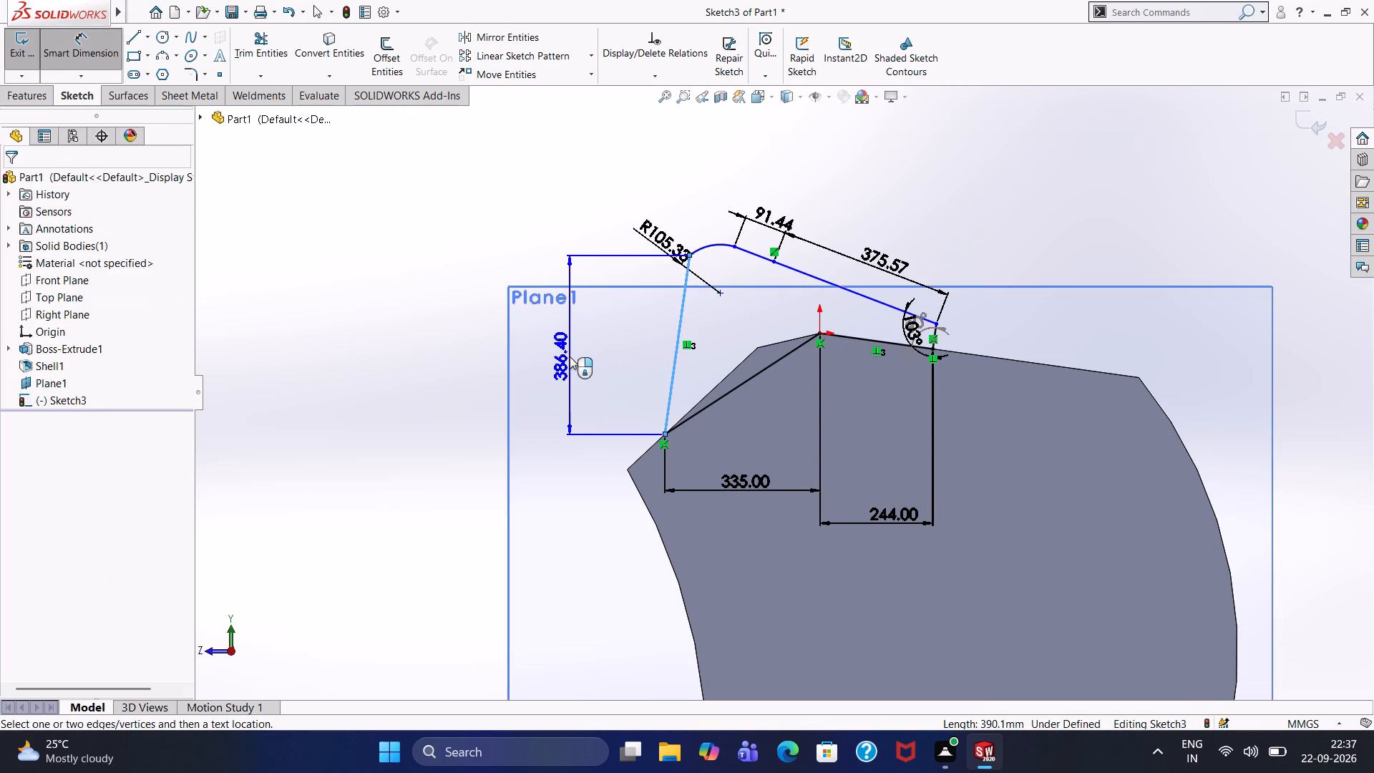
pyautogui.write('247')
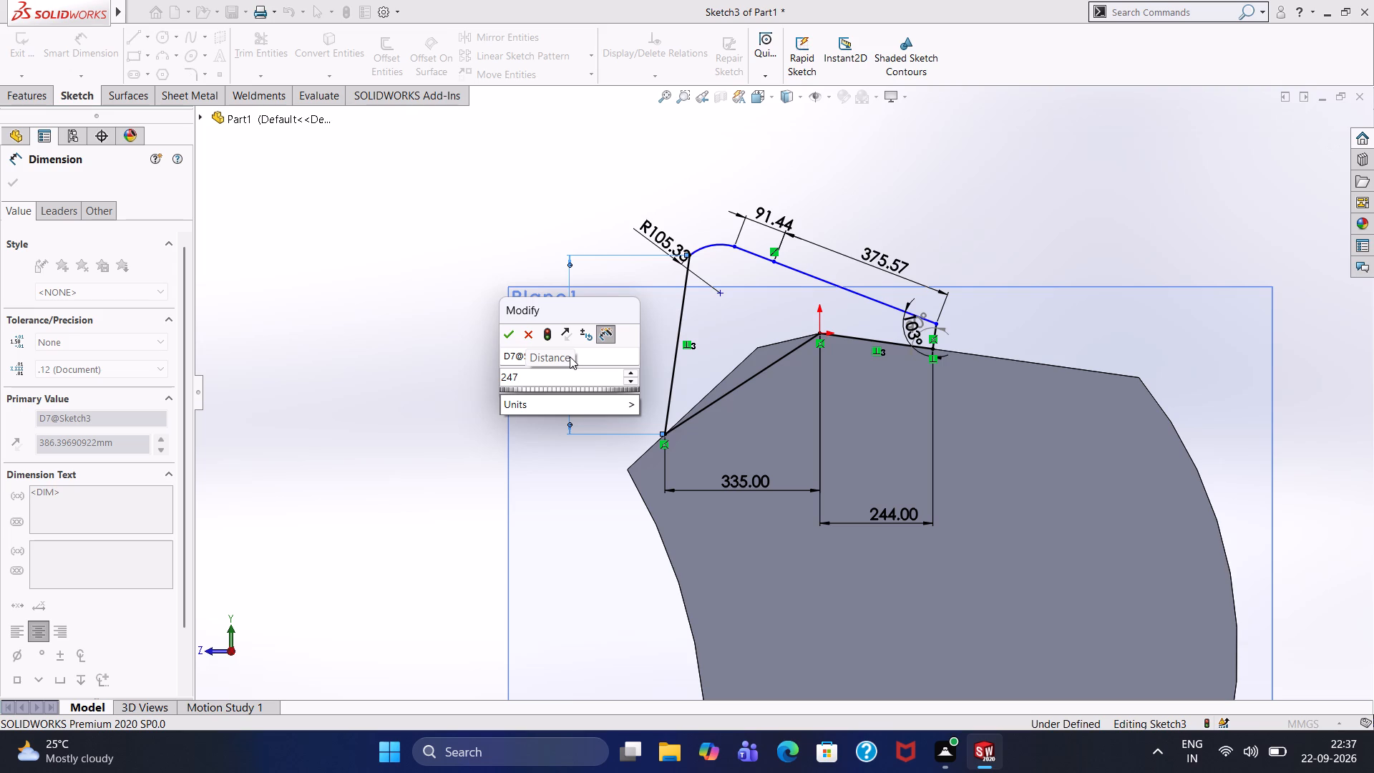
pyautogui.write('.83')
pyautogui.press('Return')
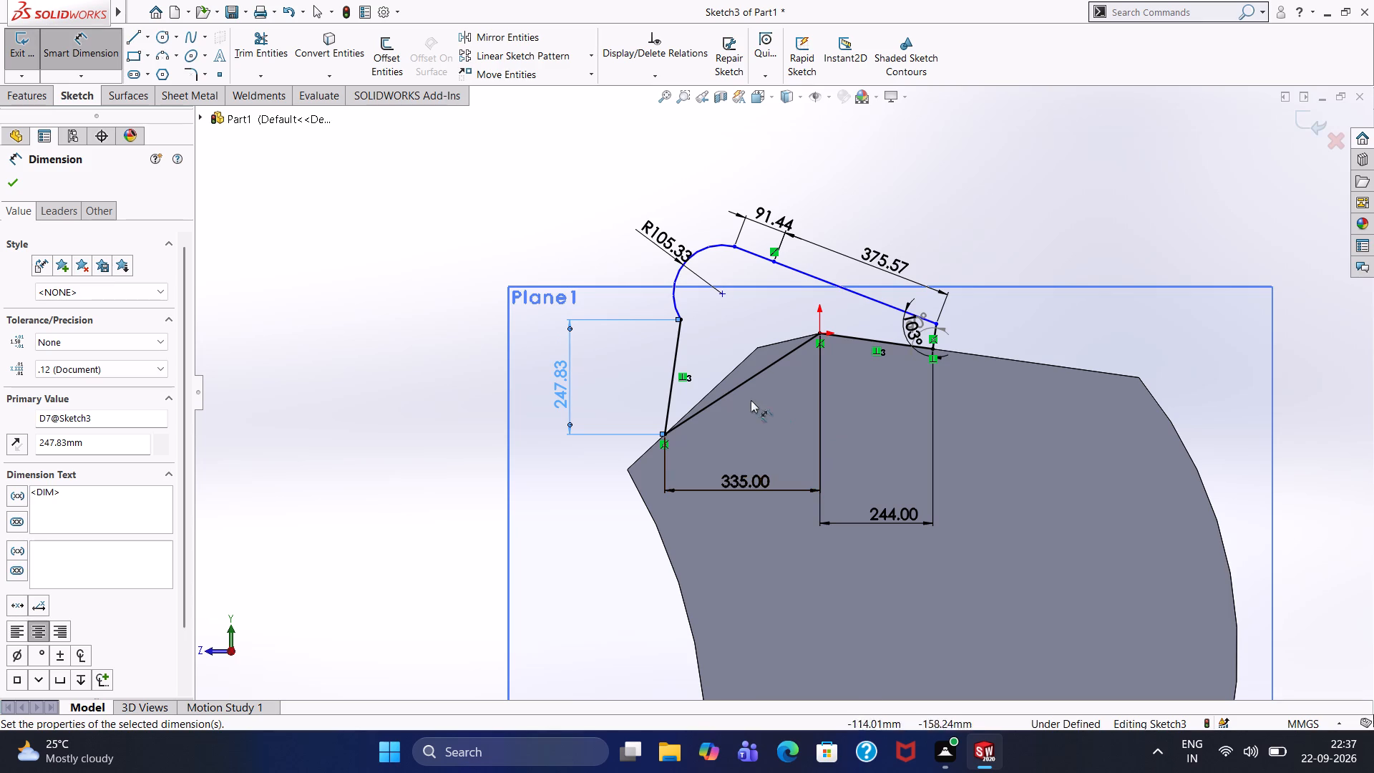
# Add the angle between the ear profile's long perpendicular line and the slanted base line as a driven dimension.
pyautogui.click(673, 394)
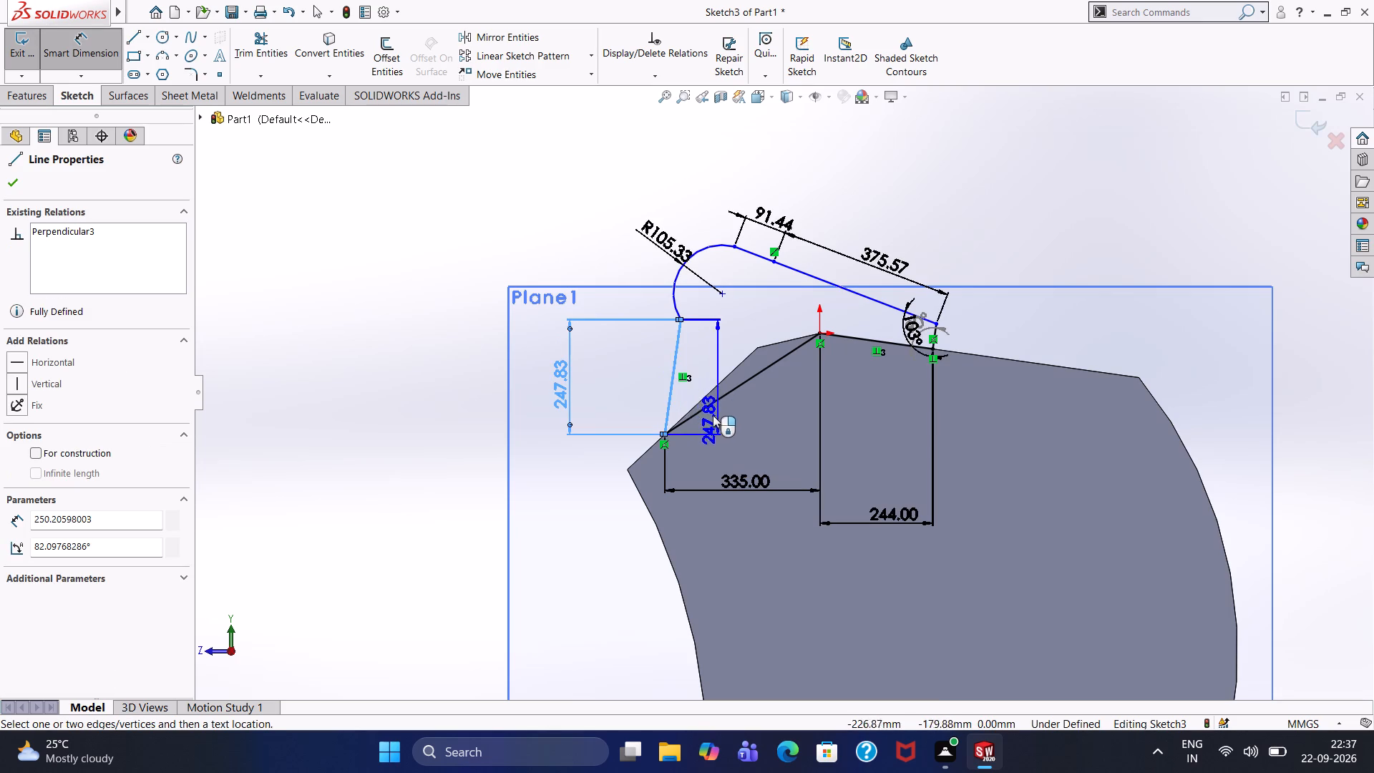
pyautogui.click(708, 406)
pyautogui.click(713, 365)
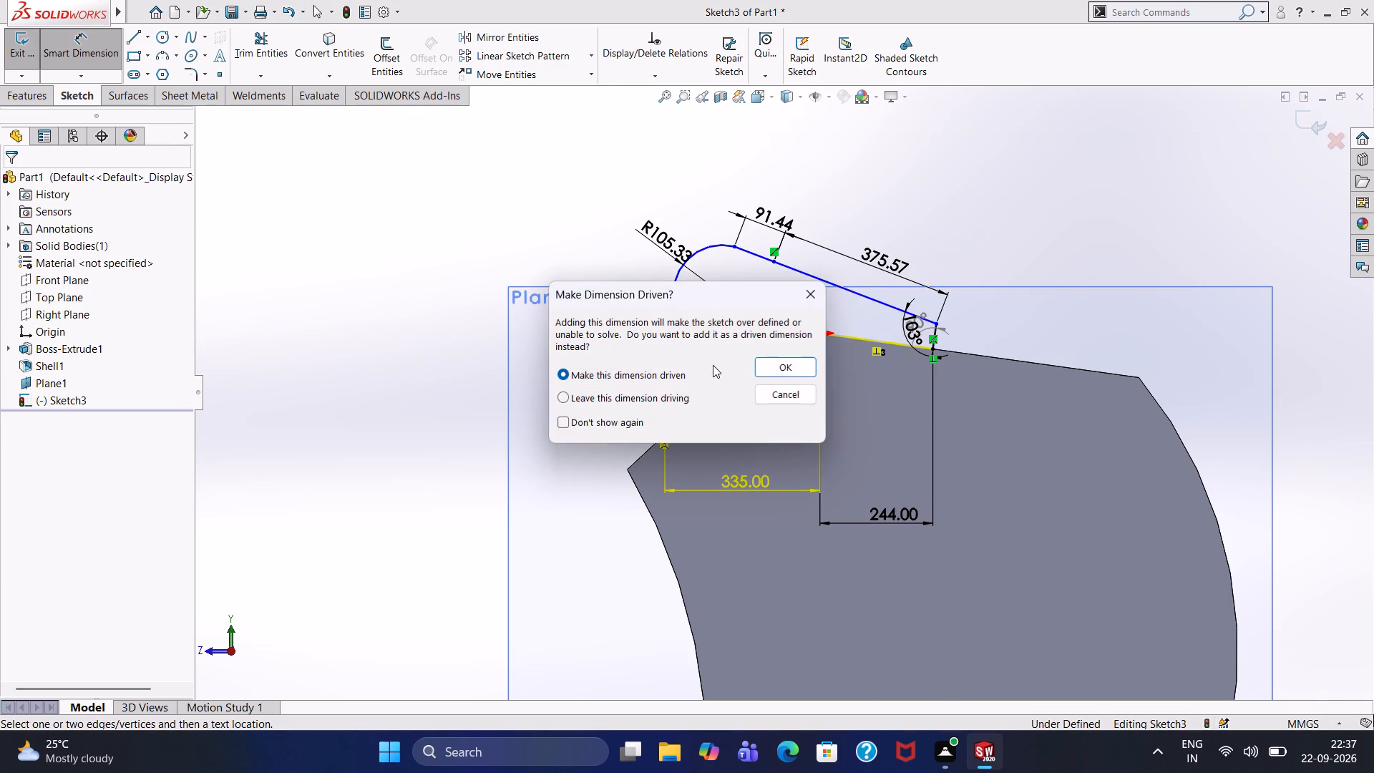
pyautogui.click(789, 364)
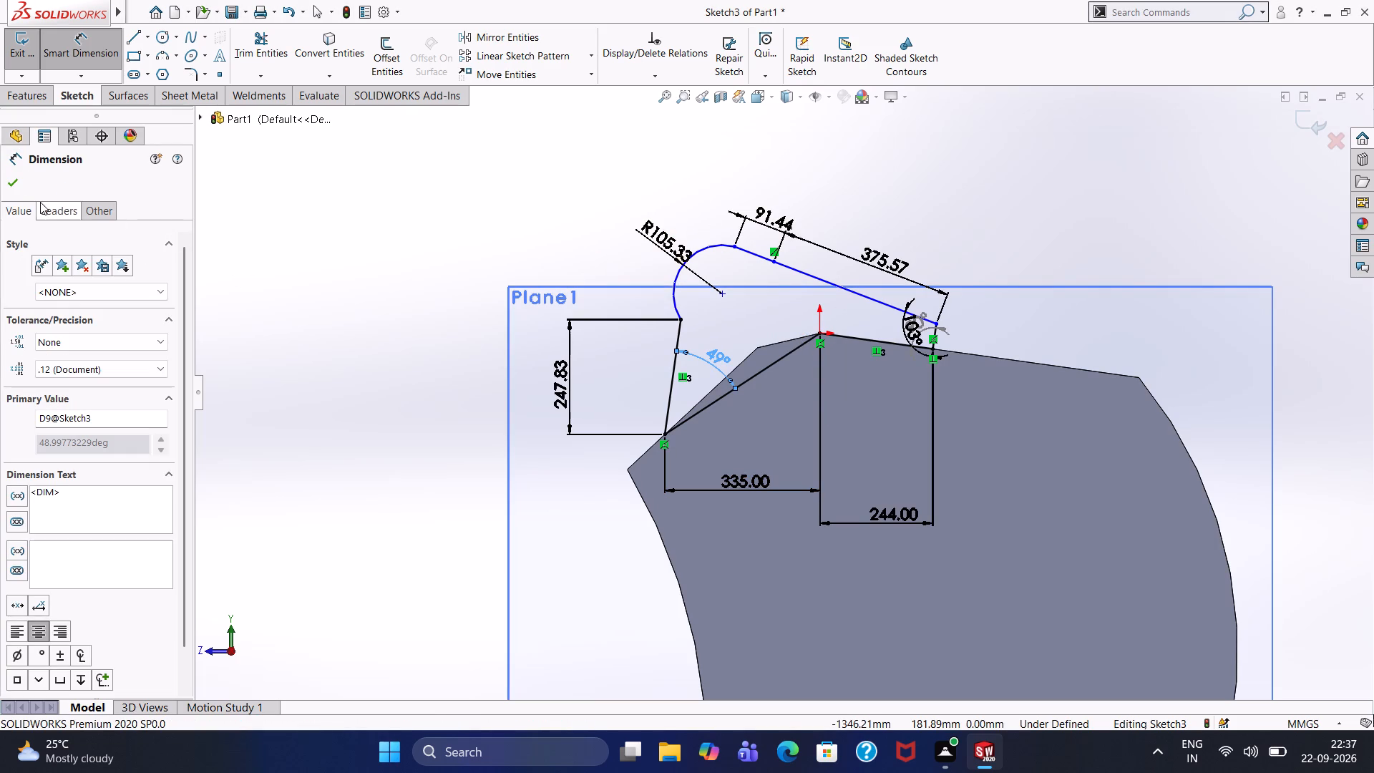
pyautogui.click(14, 187)
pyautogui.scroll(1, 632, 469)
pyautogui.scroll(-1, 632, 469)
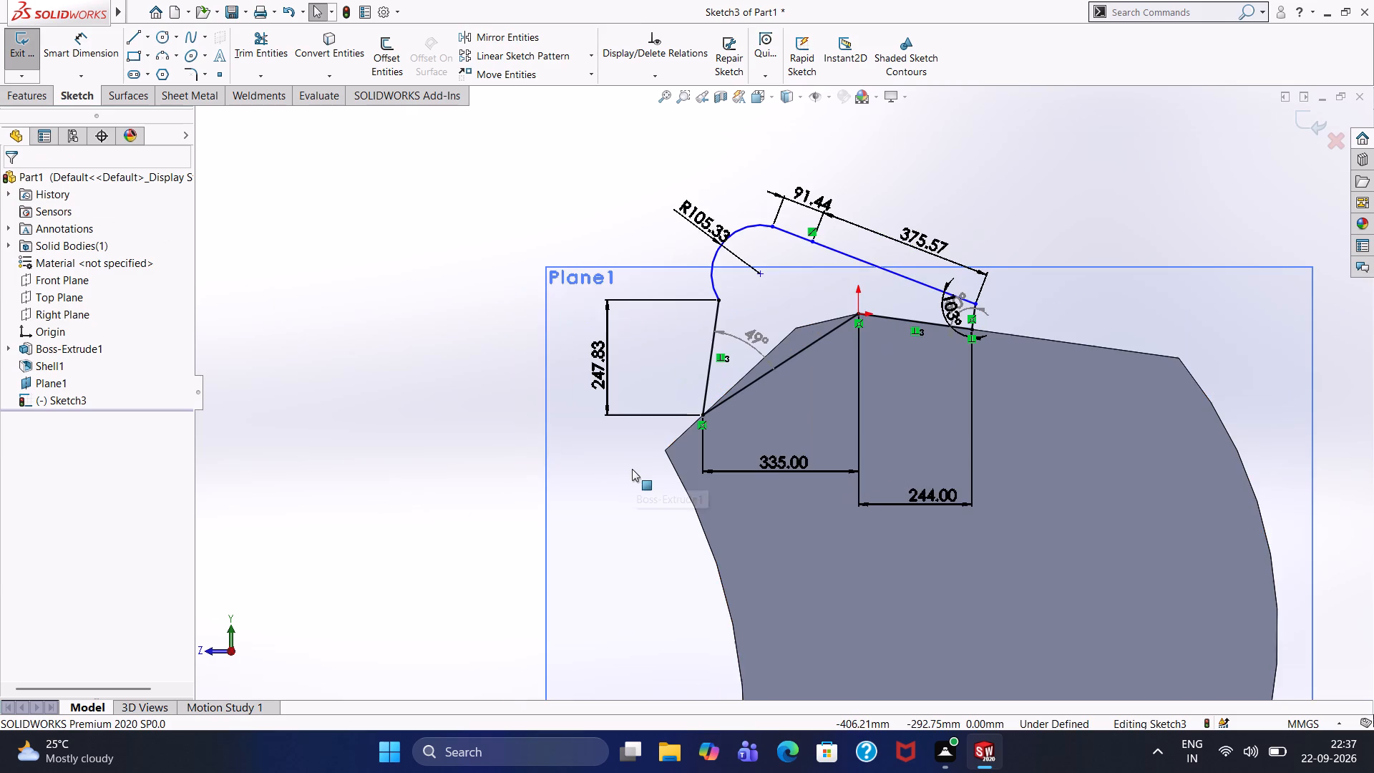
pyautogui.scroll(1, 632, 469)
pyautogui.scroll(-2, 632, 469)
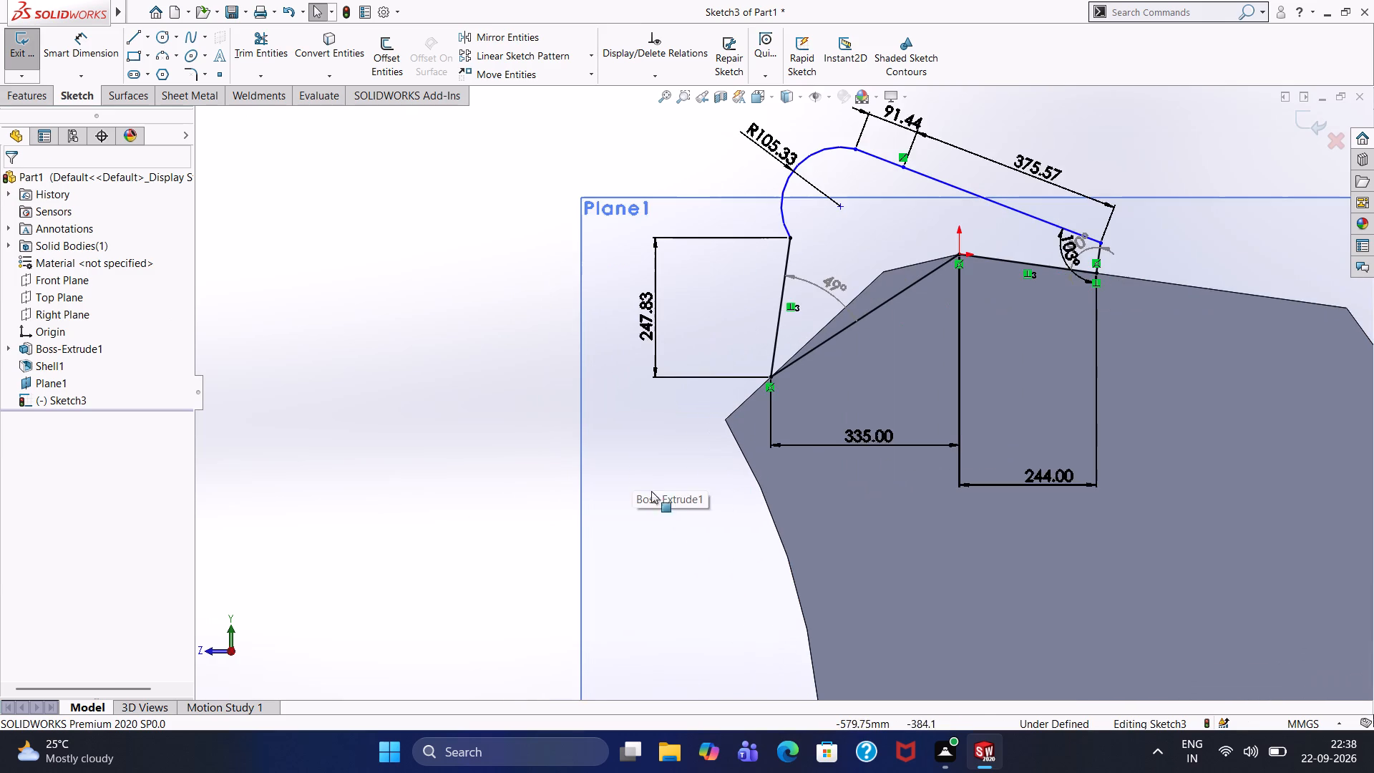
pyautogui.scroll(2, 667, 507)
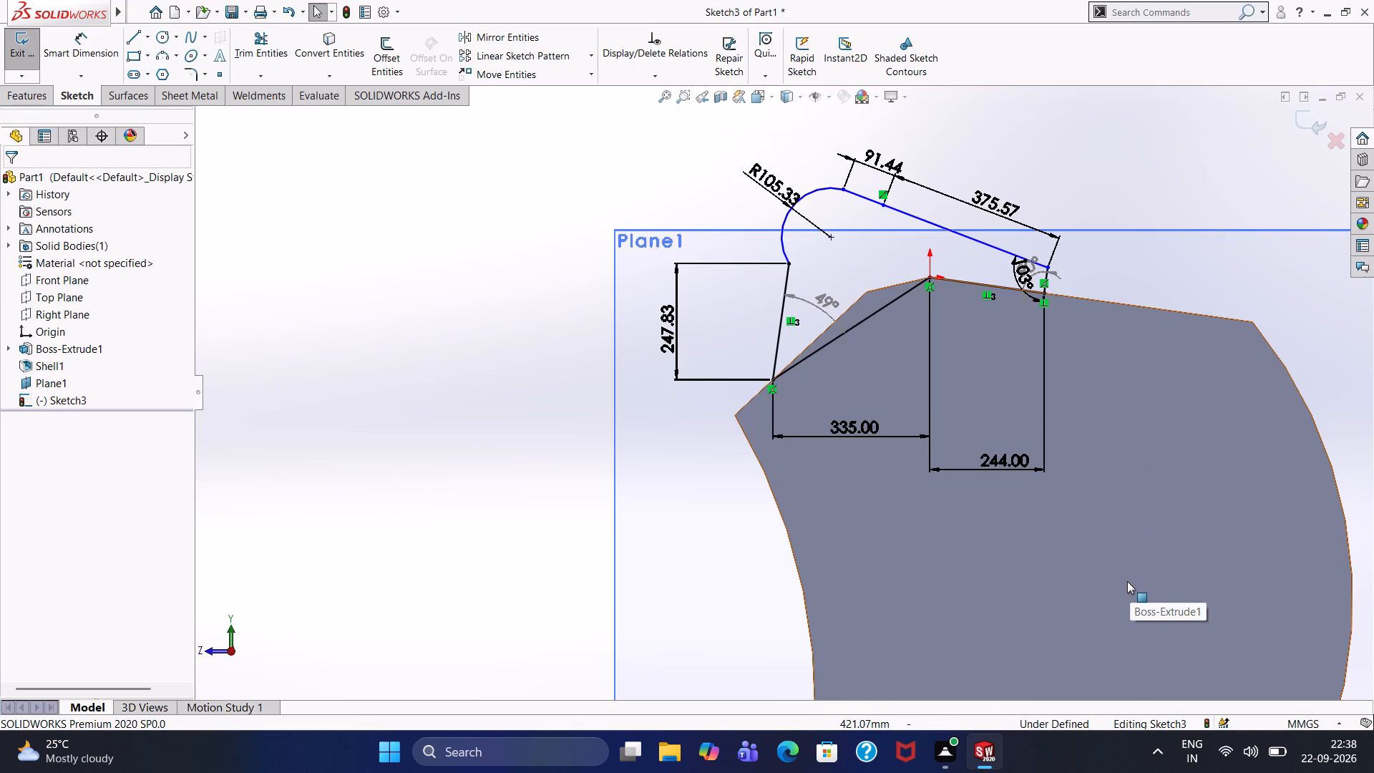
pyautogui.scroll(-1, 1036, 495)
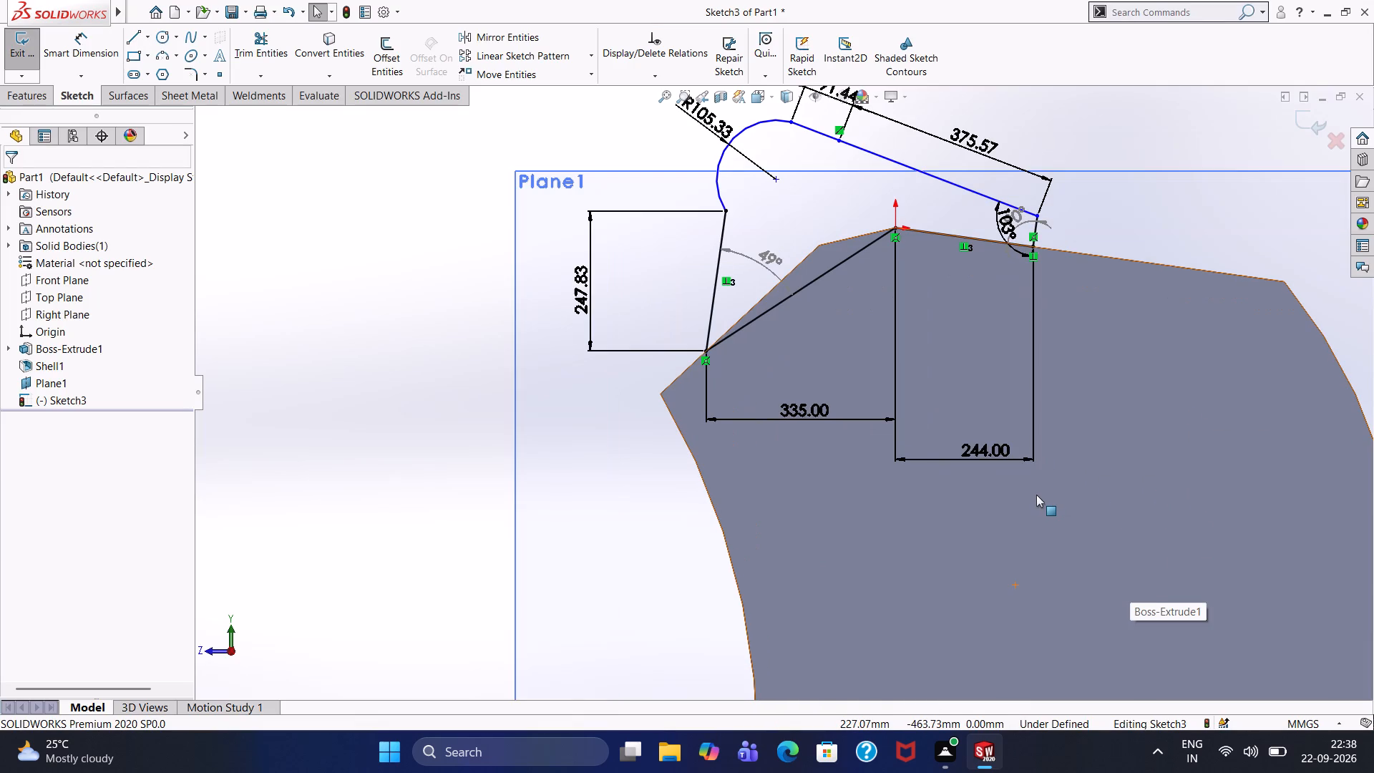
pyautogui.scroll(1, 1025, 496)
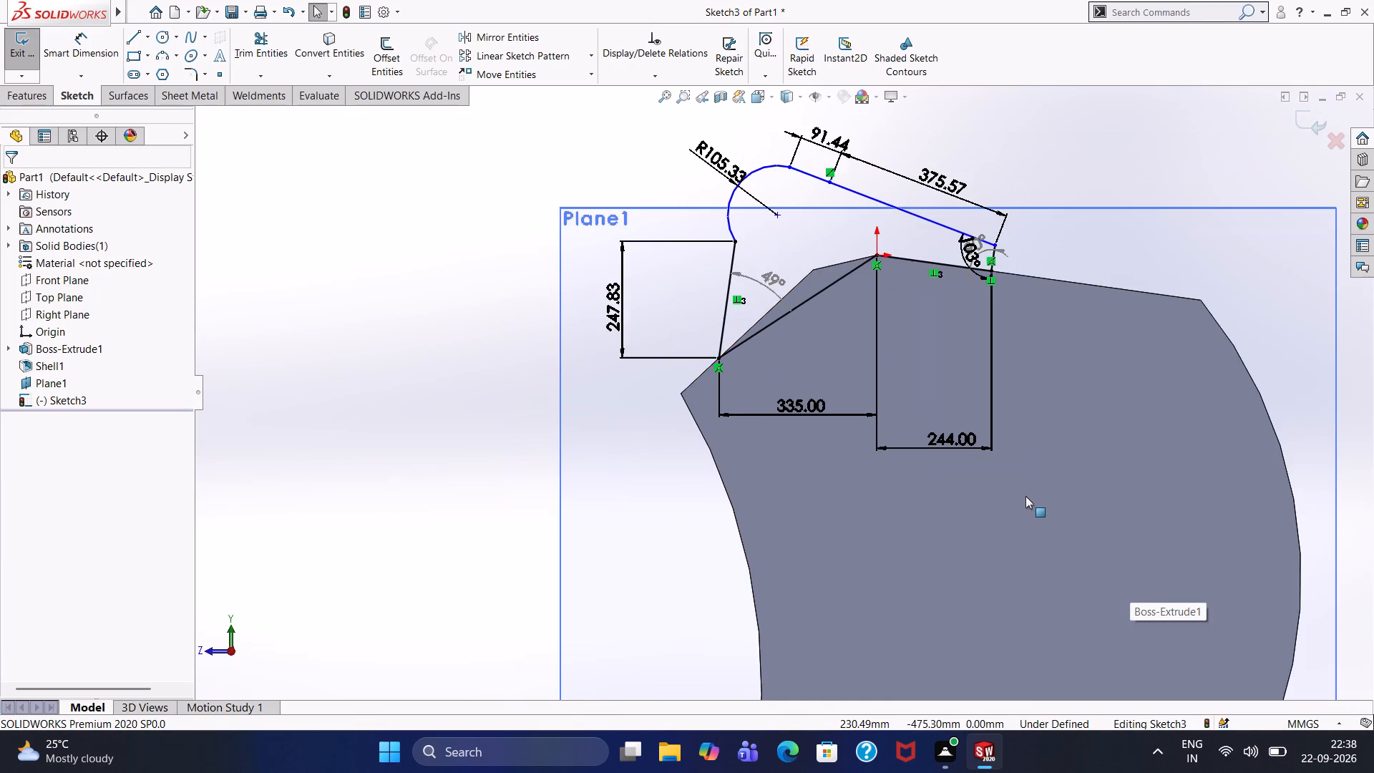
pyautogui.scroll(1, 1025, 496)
# Delete the R105.33 top arc and both sloping top lines of the ear profile, including their associated dimensions.
pyautogui.press('Escape')
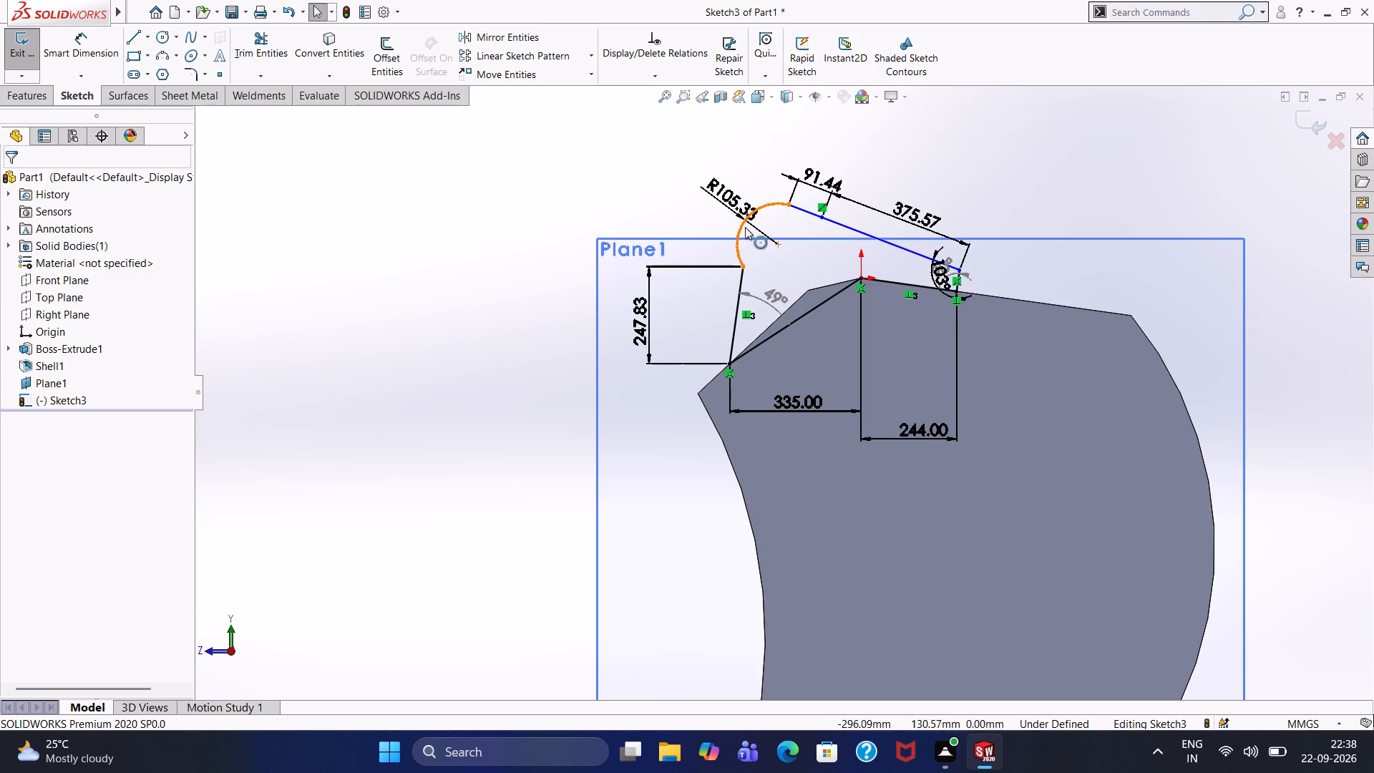
pyautogui.press('Escape')
pyautogui.click(740, 223)
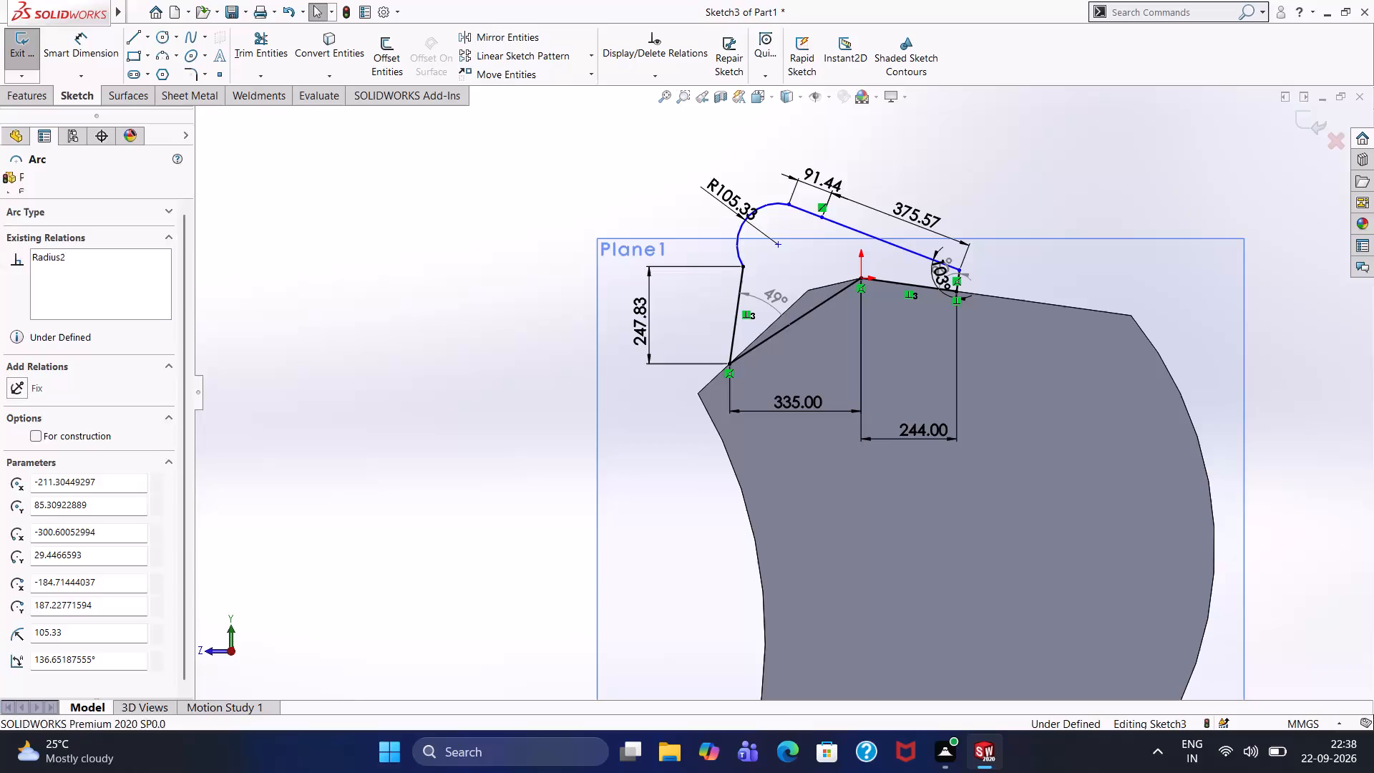
pyautogui.click(740, 230)
pyautogui.press('Delete')
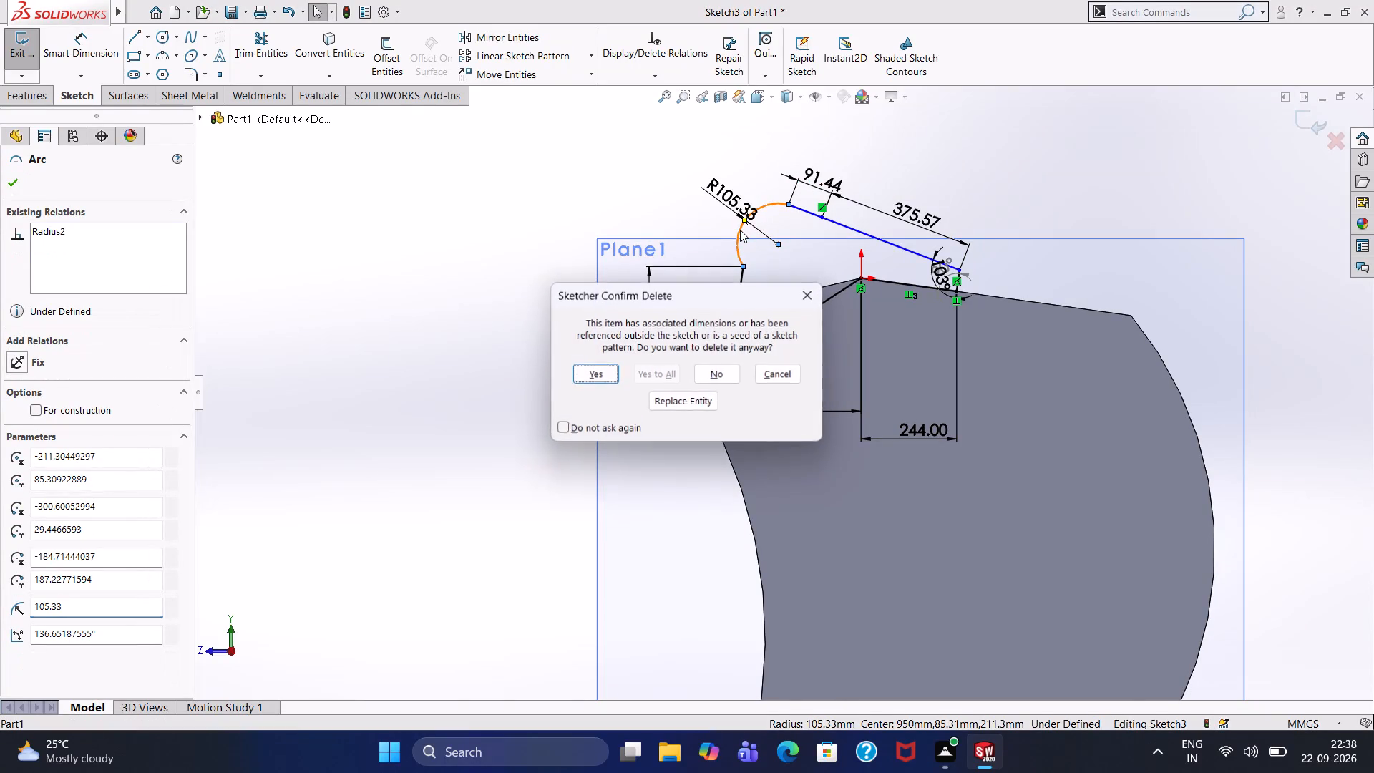
pyautogui.click(609, 371)
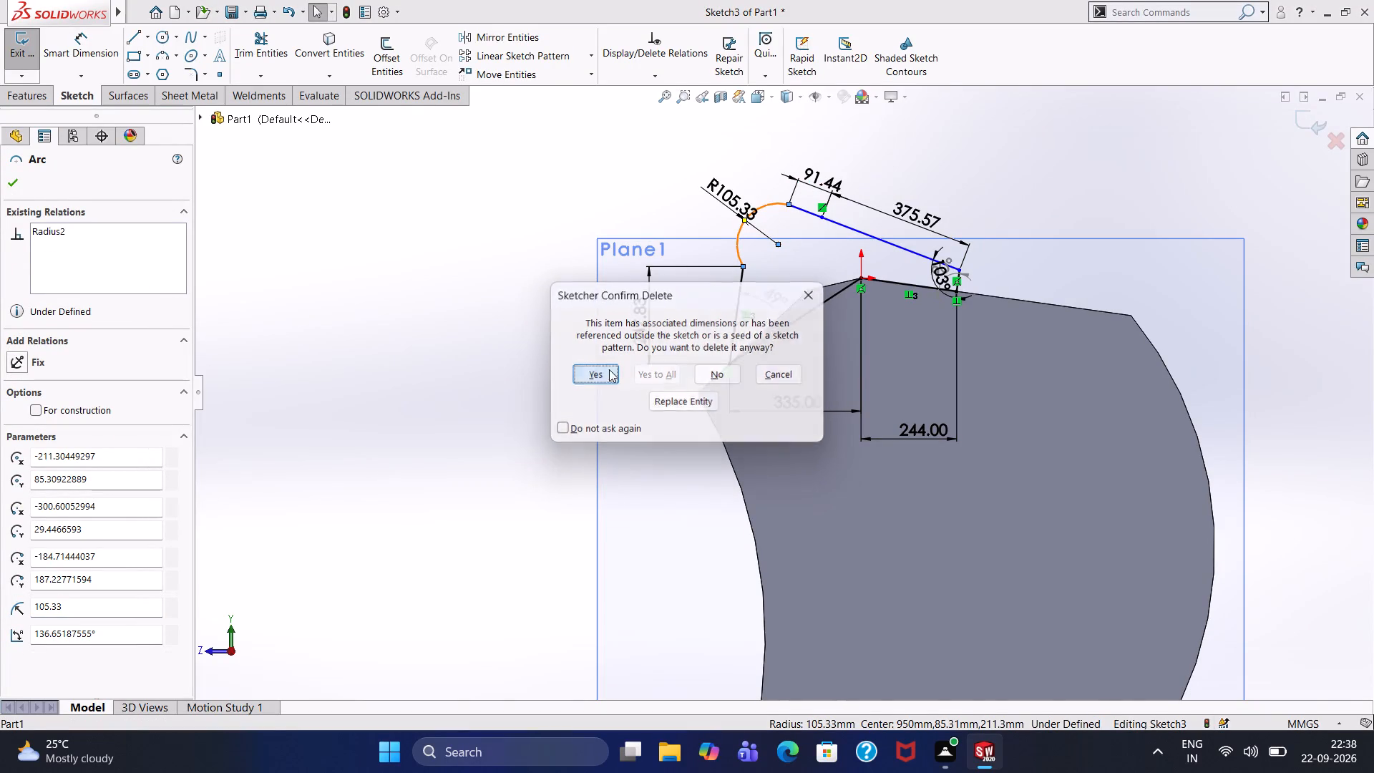
pyautogui.click(807, 213)
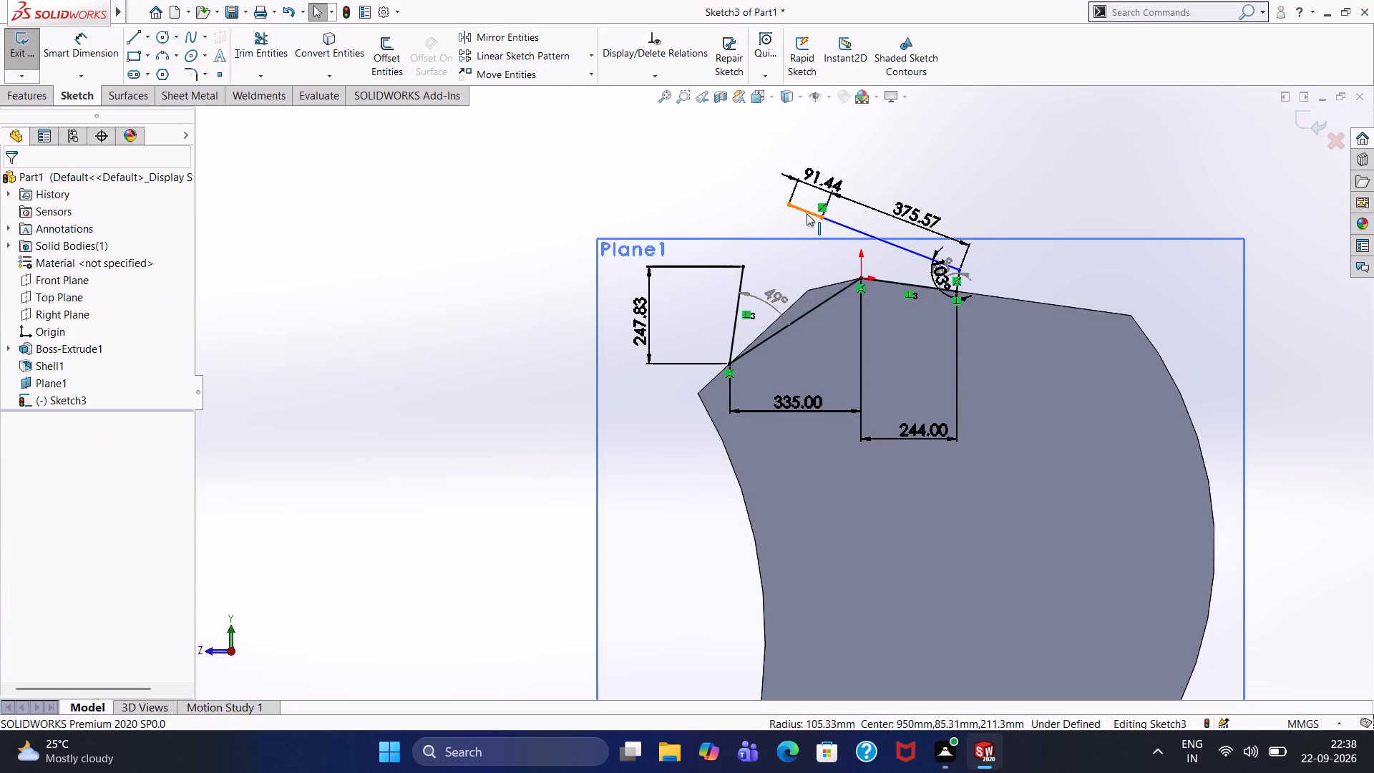
pyautogui.press('Delete')
pyautogui.click(610, 369)
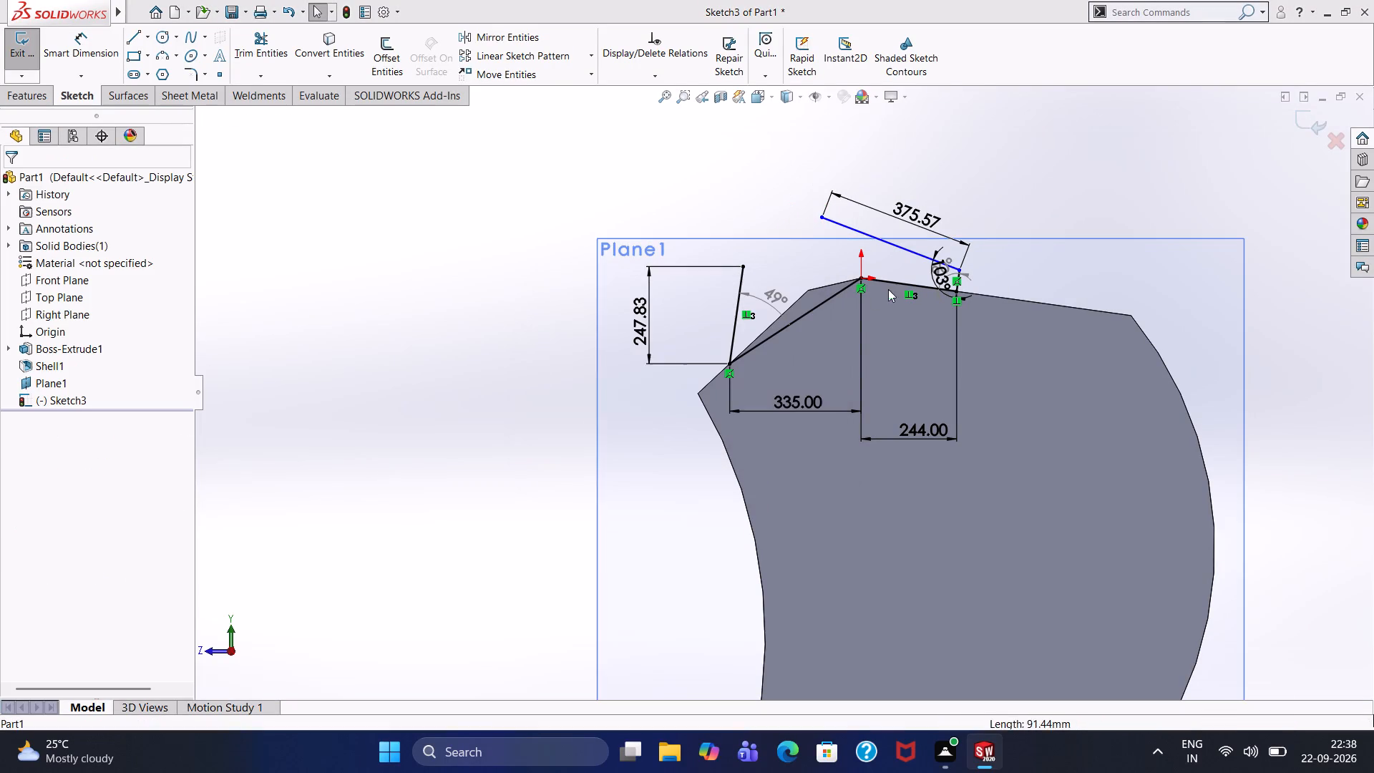
pyautogui.click(907, 249)
pyautogui.press('Delete')
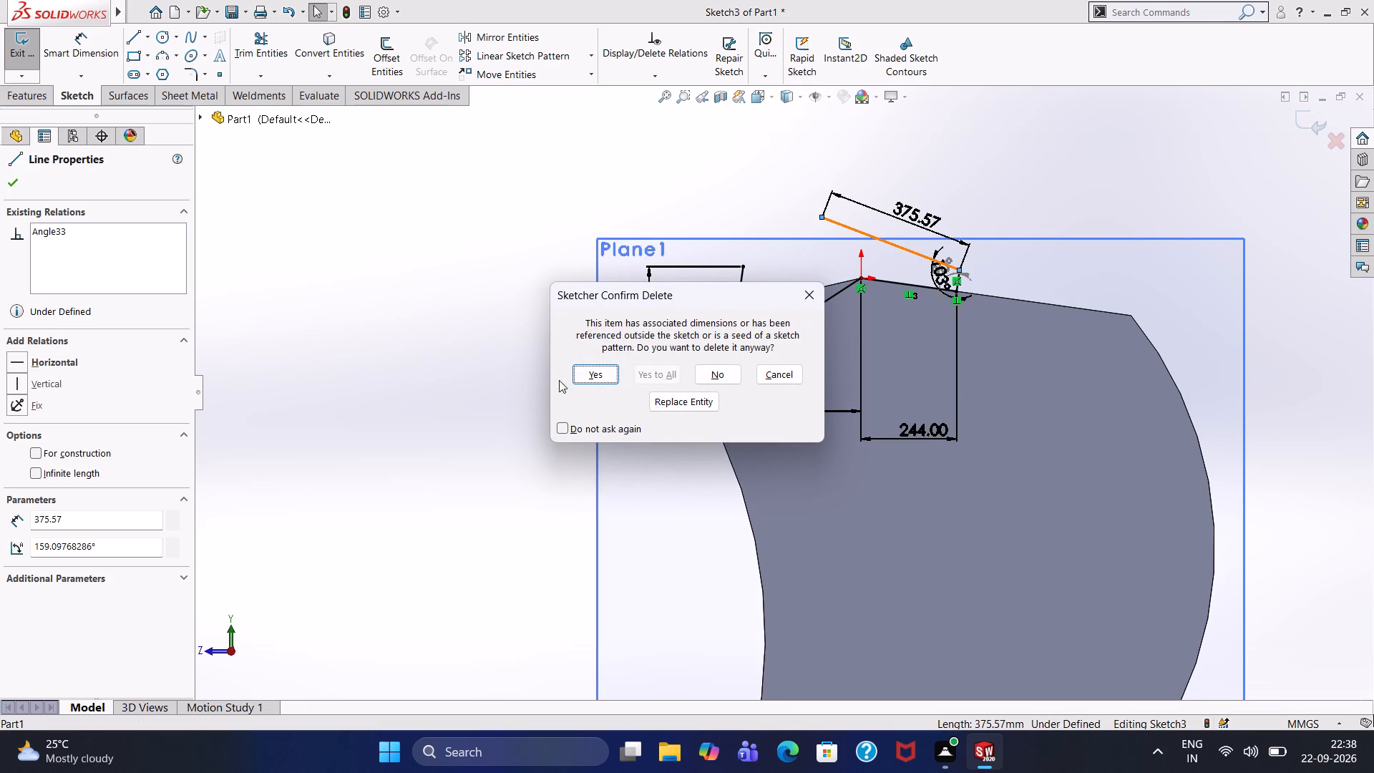
pyautogui.click(607, 369)
# Hide the reference plane Plane1.
pyautogui.scroll(-1, 917, 326)
pyautogui.scroll(2, 912, 311)
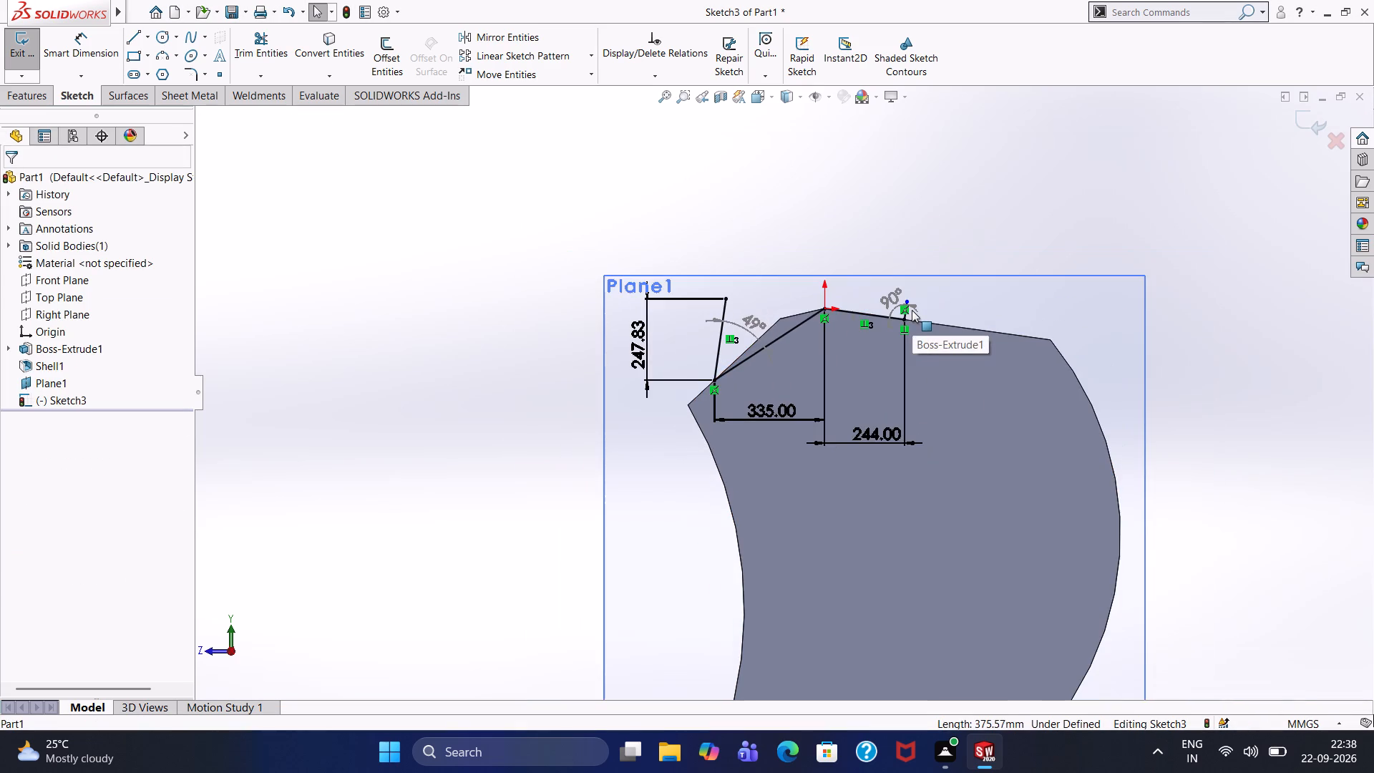
pyautogui.scroll(1, 912, 310)
pyautogui.scroll(-2, 912, 310)
pyautogui.scroll(-1, 844, 338)
pyautogui.scroll(1, 844, 338)
pyautogui.scroll(-2, 814, 347)
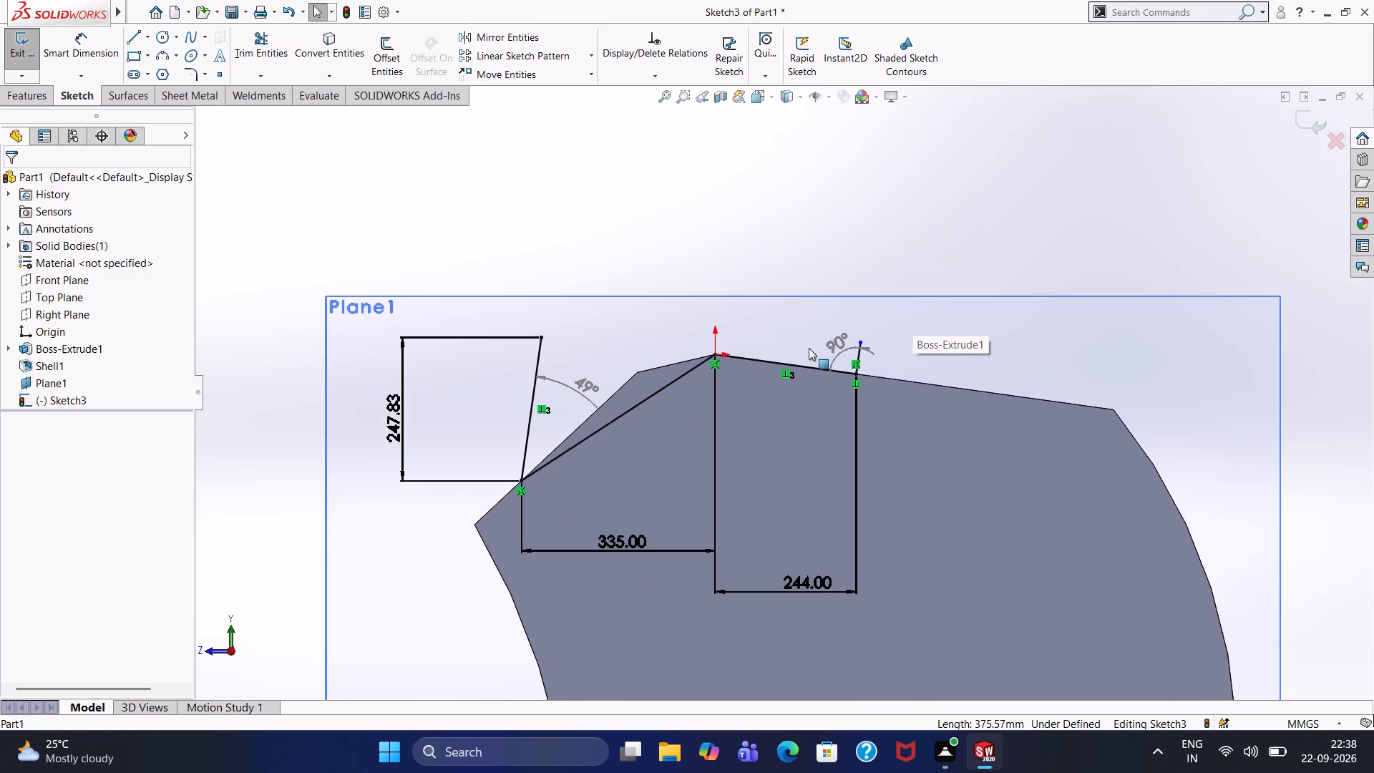
pyautogui.rightClick(356, 317)
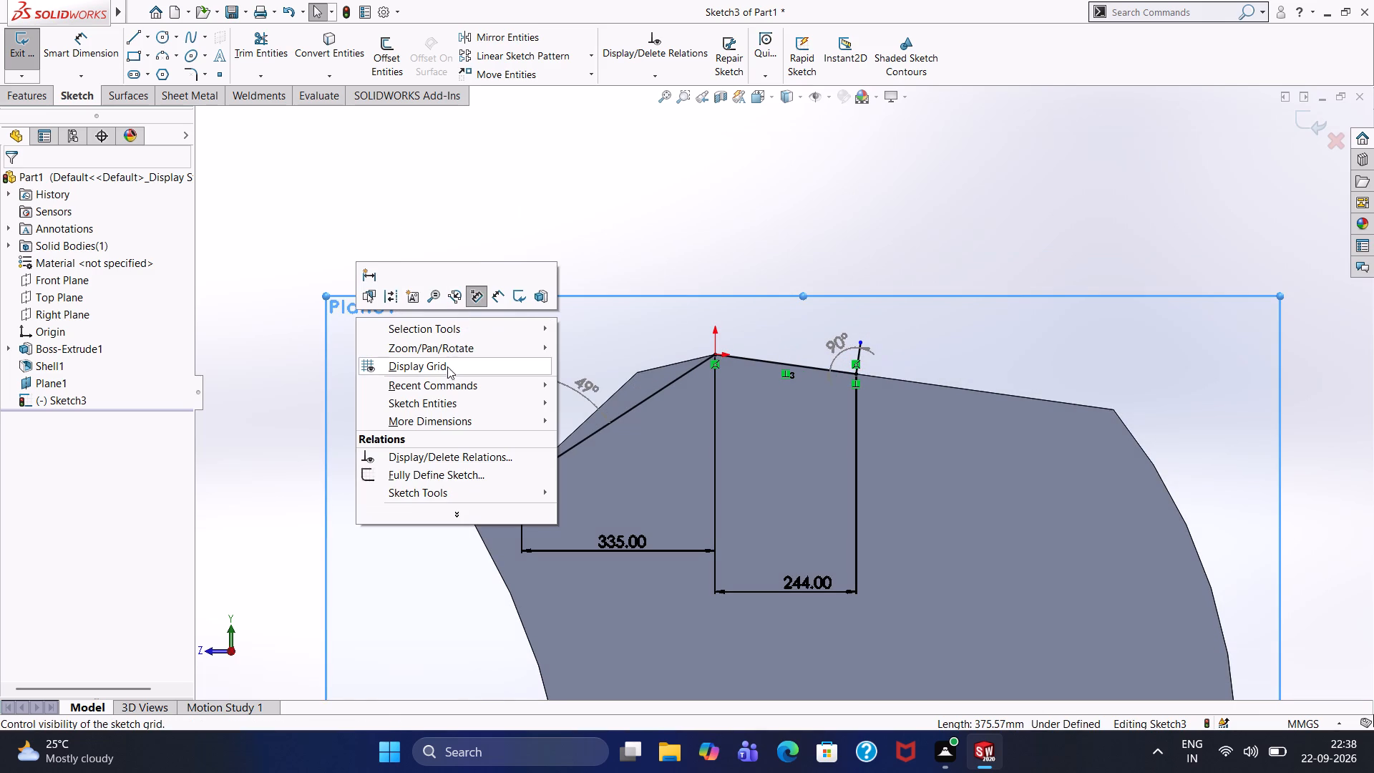
pyautogui.click(316, 360)
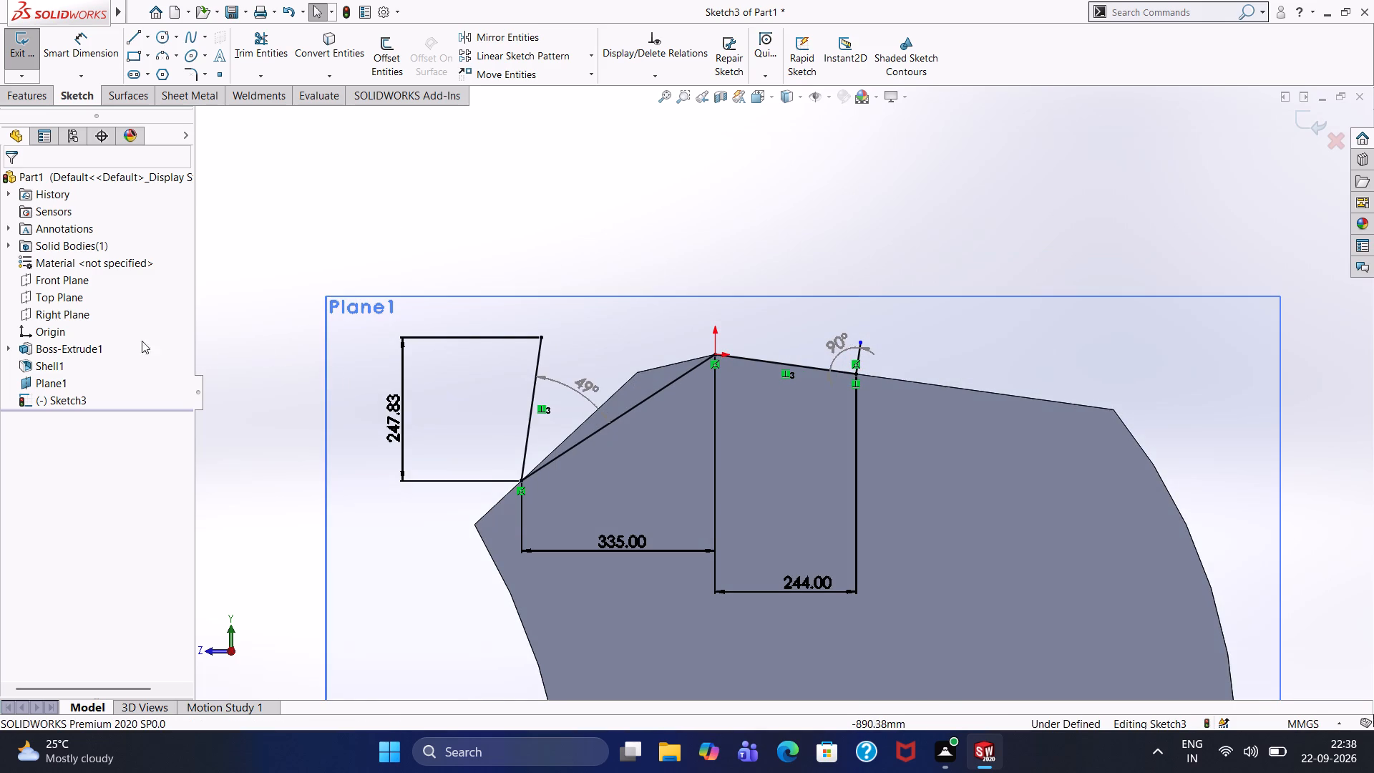
pyautogui.rightClick(68, 379)
pyautogui.click(104, 355)
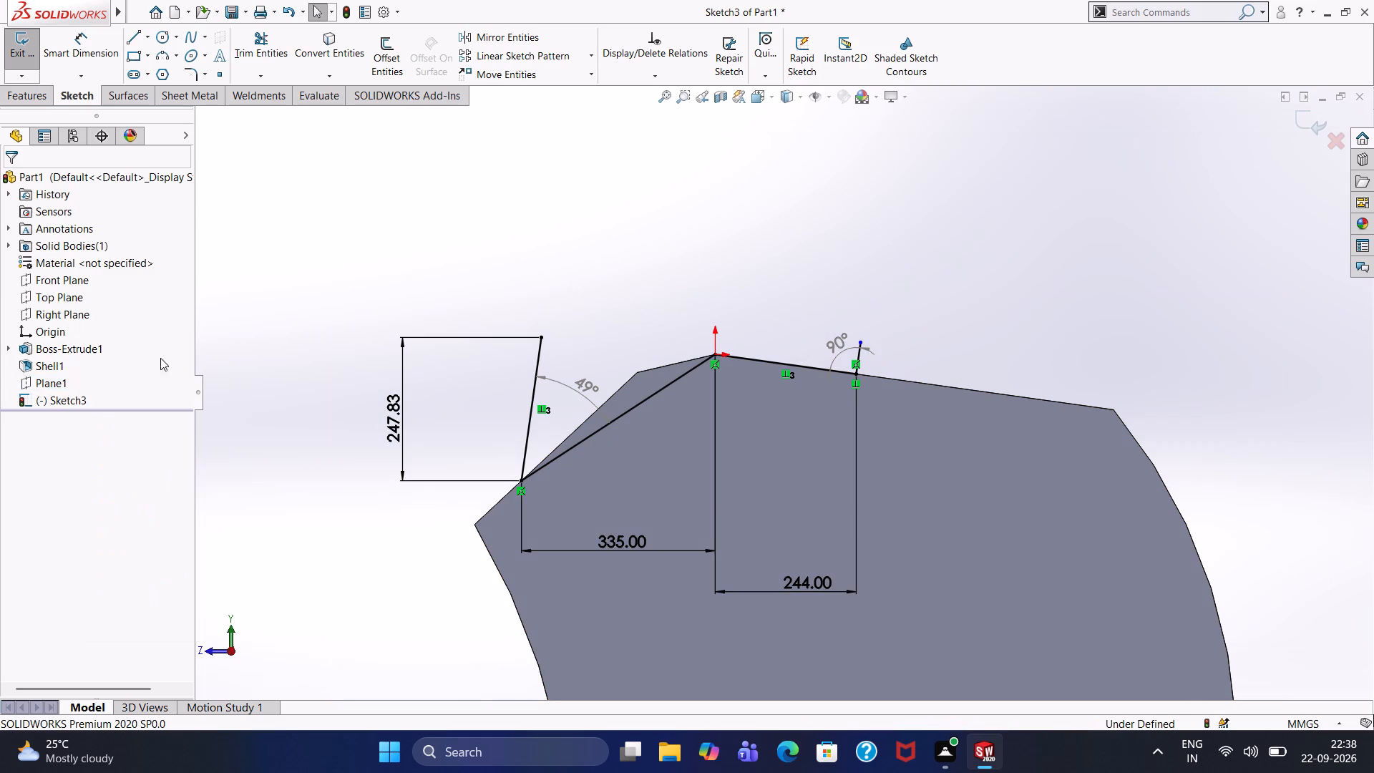
# Sketch a line about 356 mm long from the short perpendicular line's upper end, perpendicular to it, toward the long perpendicular line.
pyautogui.click(133, 39)
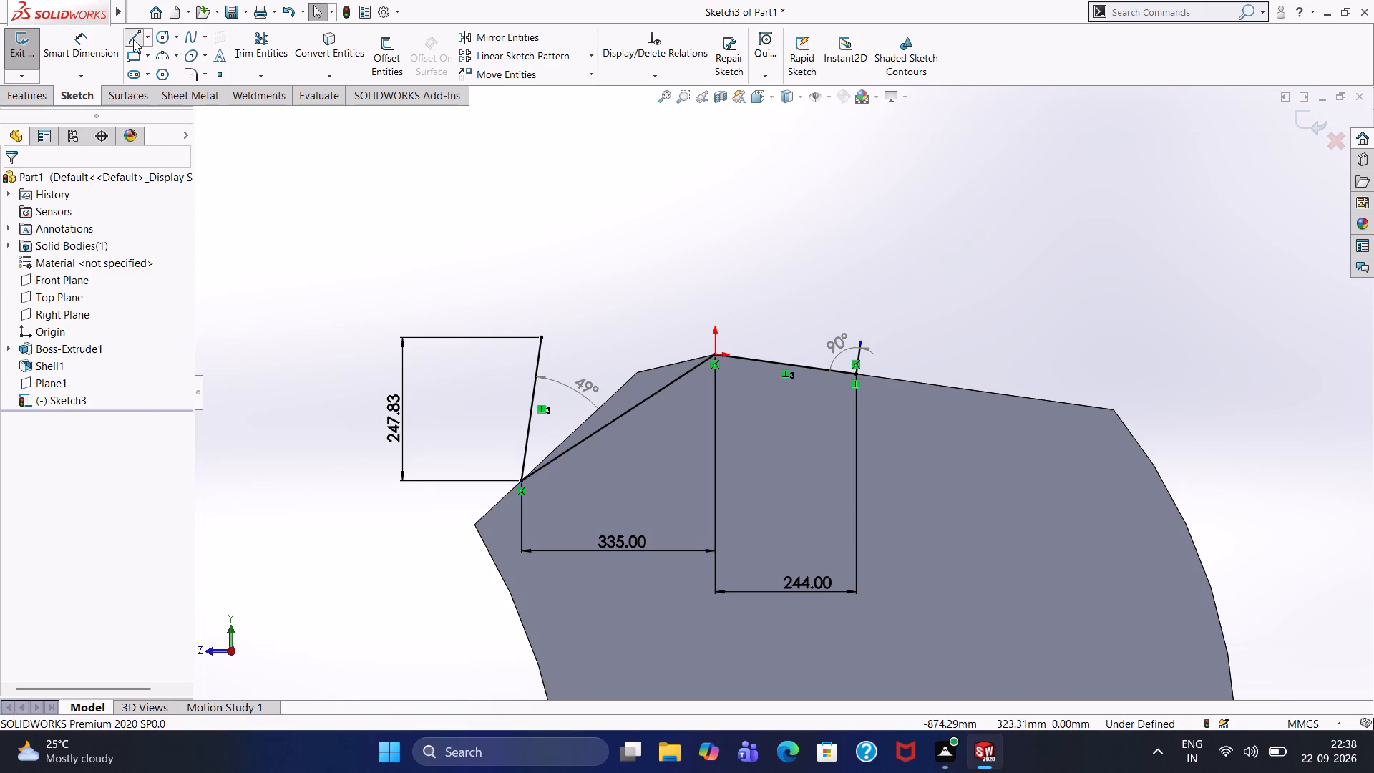
pyautogui.click(859, 344)
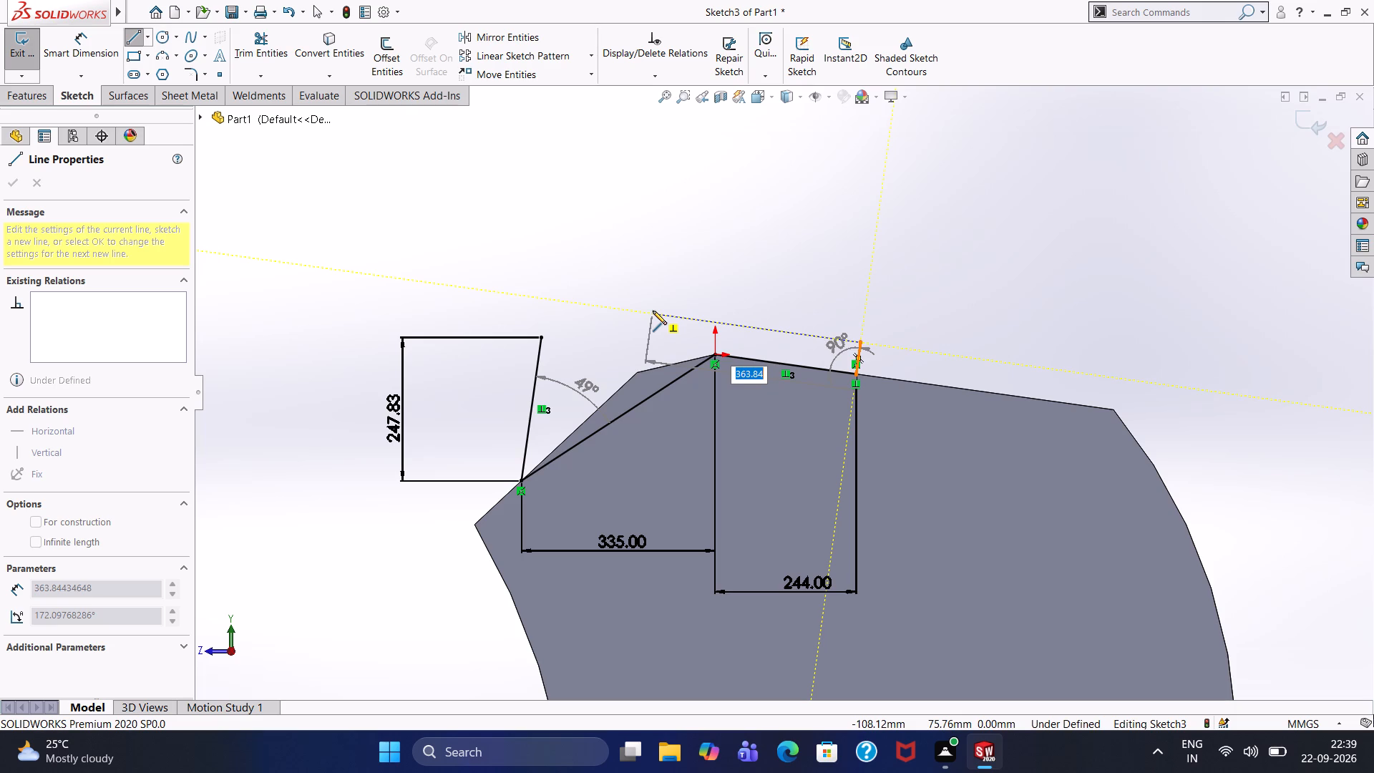
pyautogui.click(657, 312)
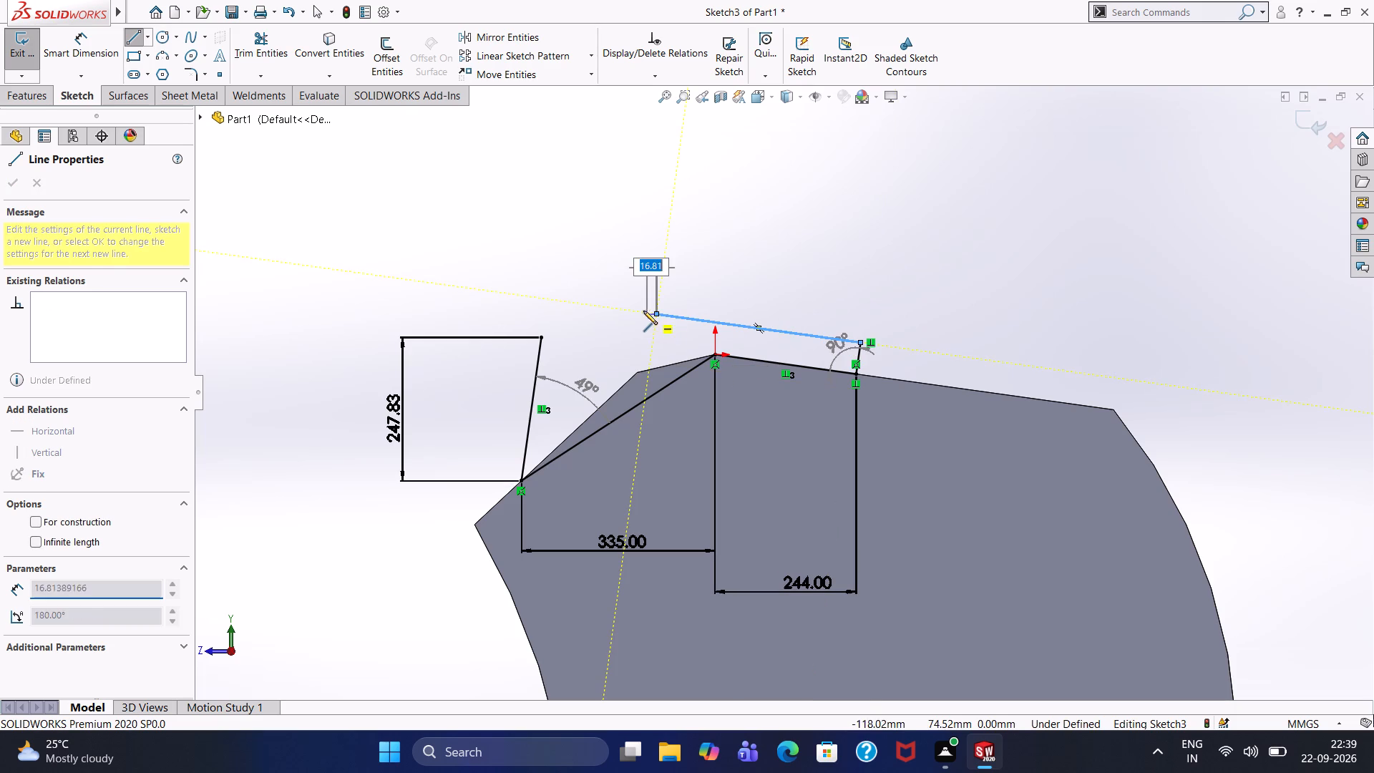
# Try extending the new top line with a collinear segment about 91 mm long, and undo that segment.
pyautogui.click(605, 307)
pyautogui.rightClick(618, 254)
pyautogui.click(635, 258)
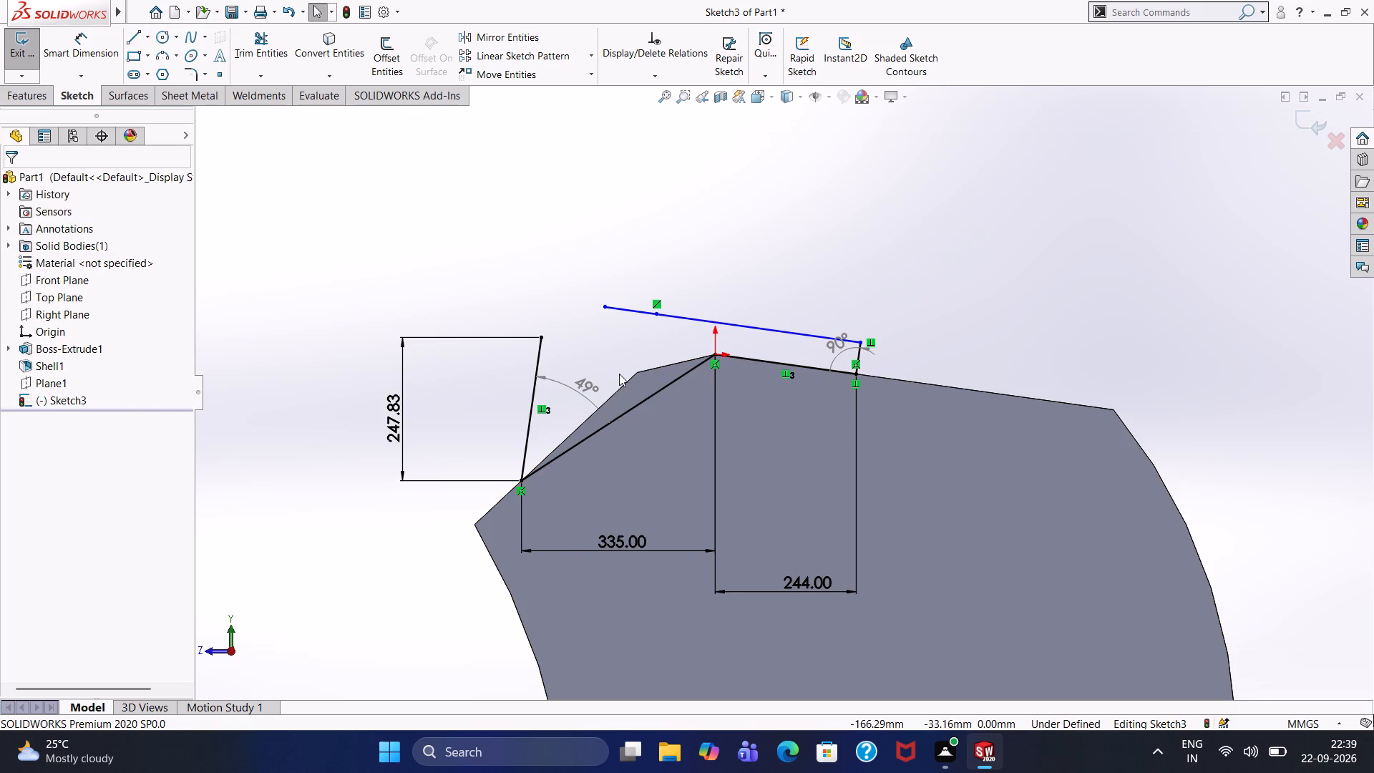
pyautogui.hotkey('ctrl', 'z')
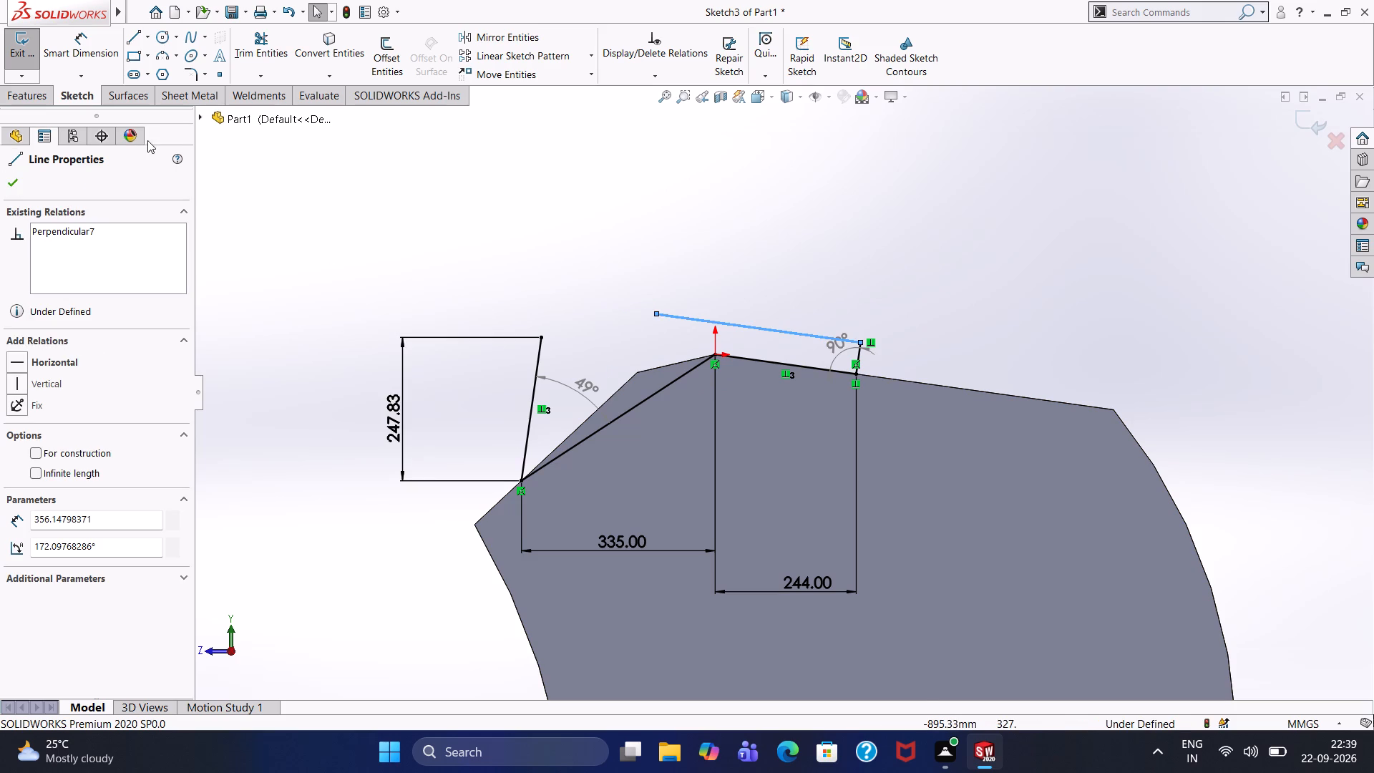
# Sketch a line about 102 mm long from the top line's free end, angled more steeply upward away from it.
pyautogui.click(132, 36)
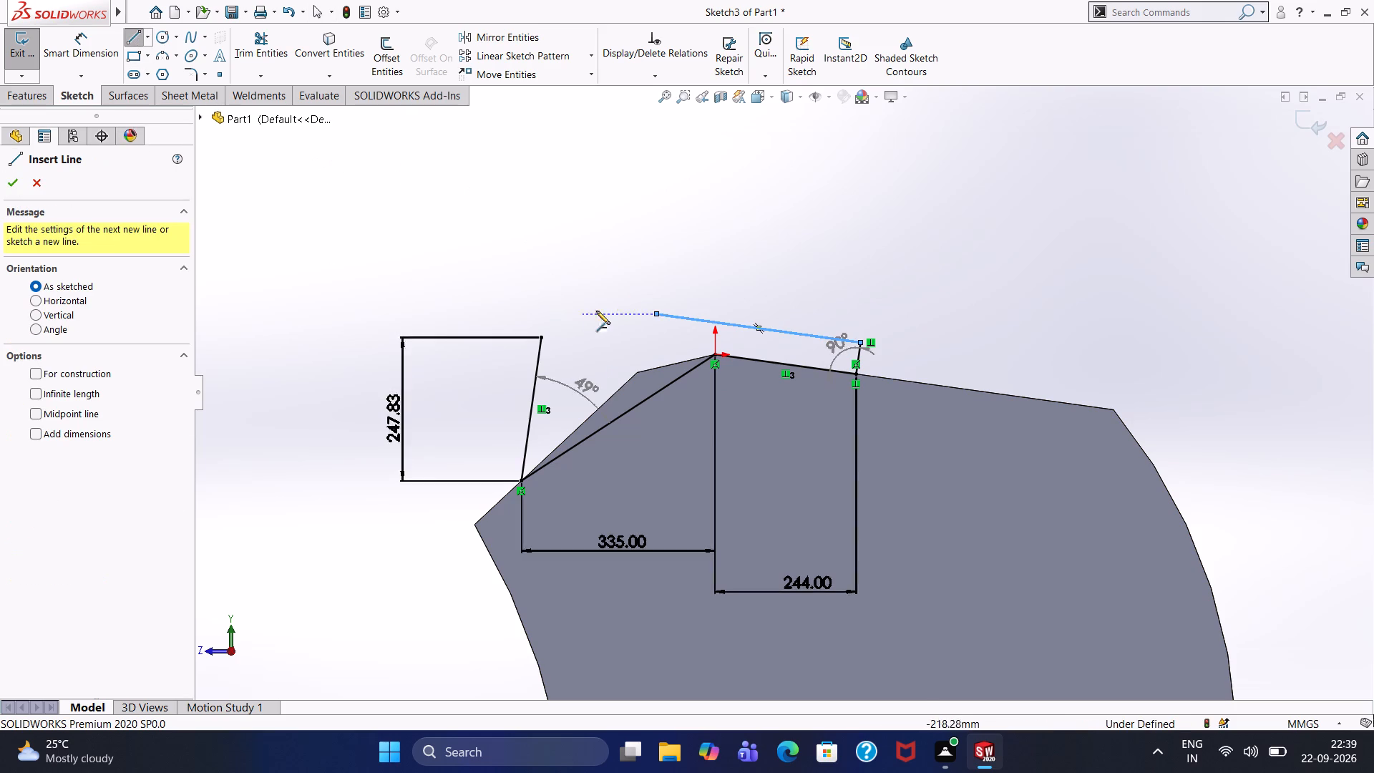
pyautogui.click(656, 313)
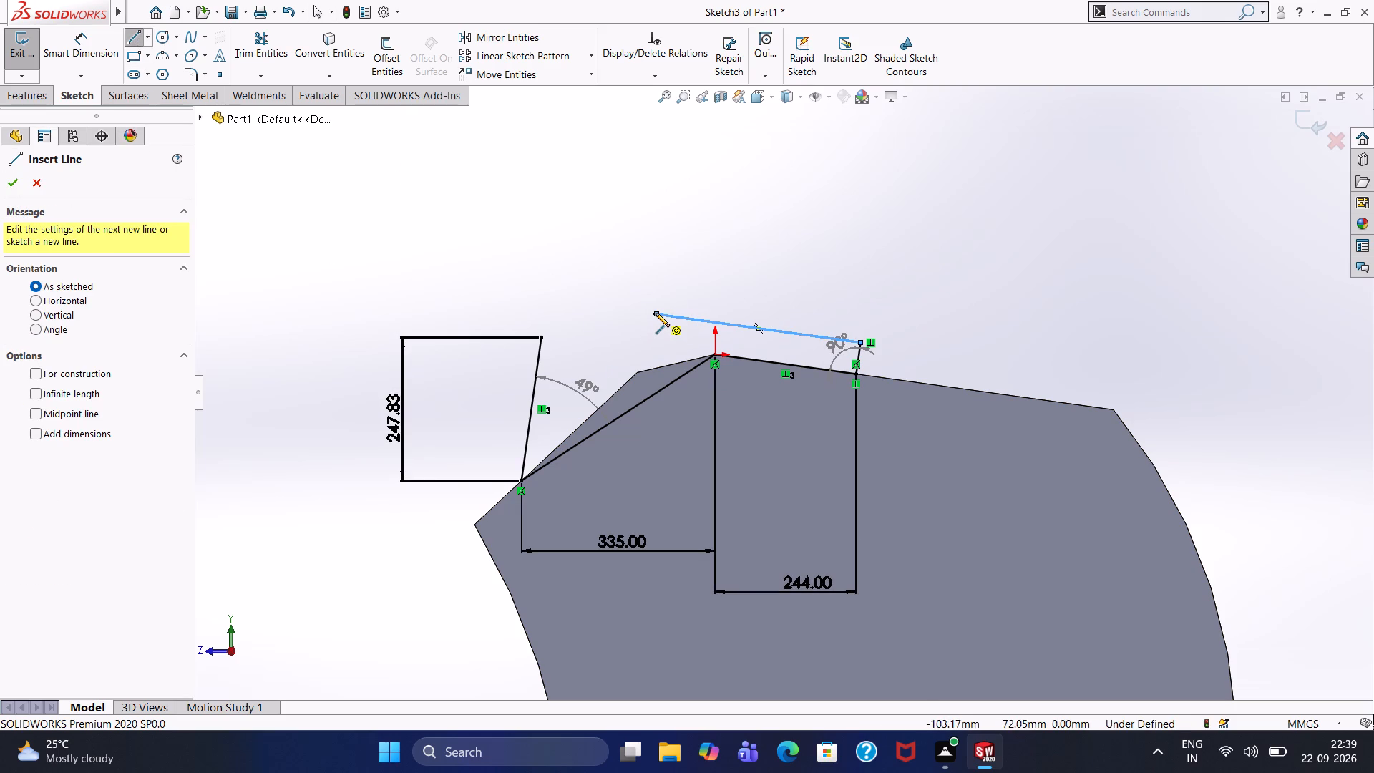
pyautogui.click(611, 277)
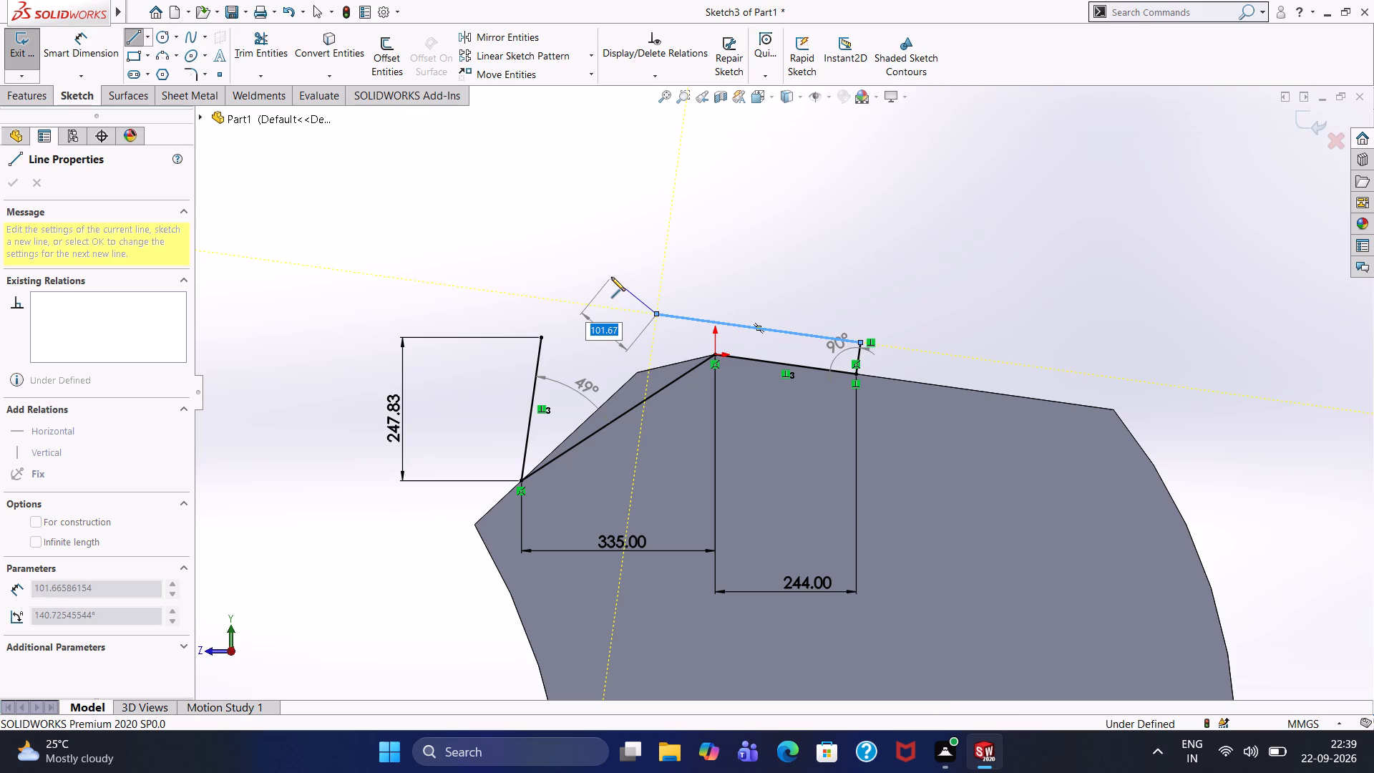
pyautogui.press('Escape')
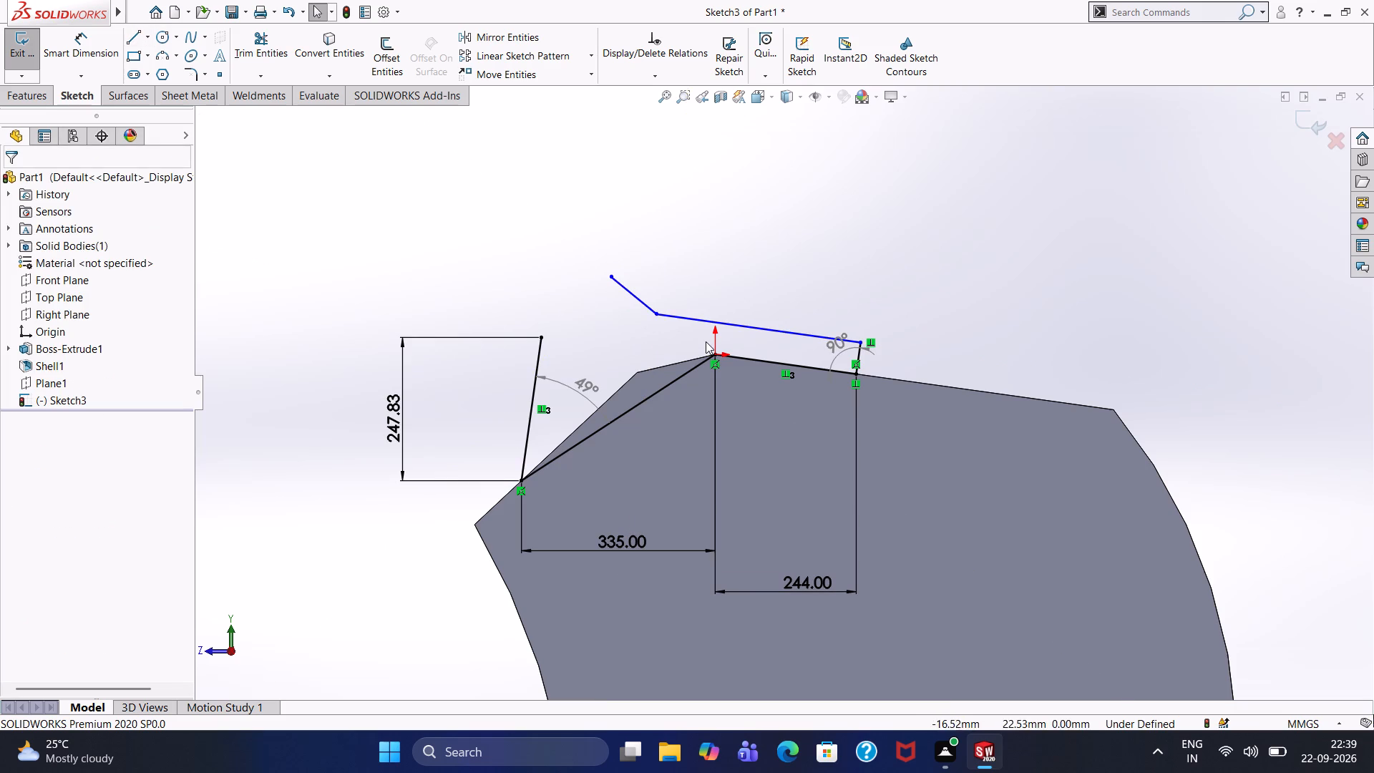
# Dimension the long top line's length to 375.57 mm and place the dimension above the line.
pyautogui.click(101, 51)
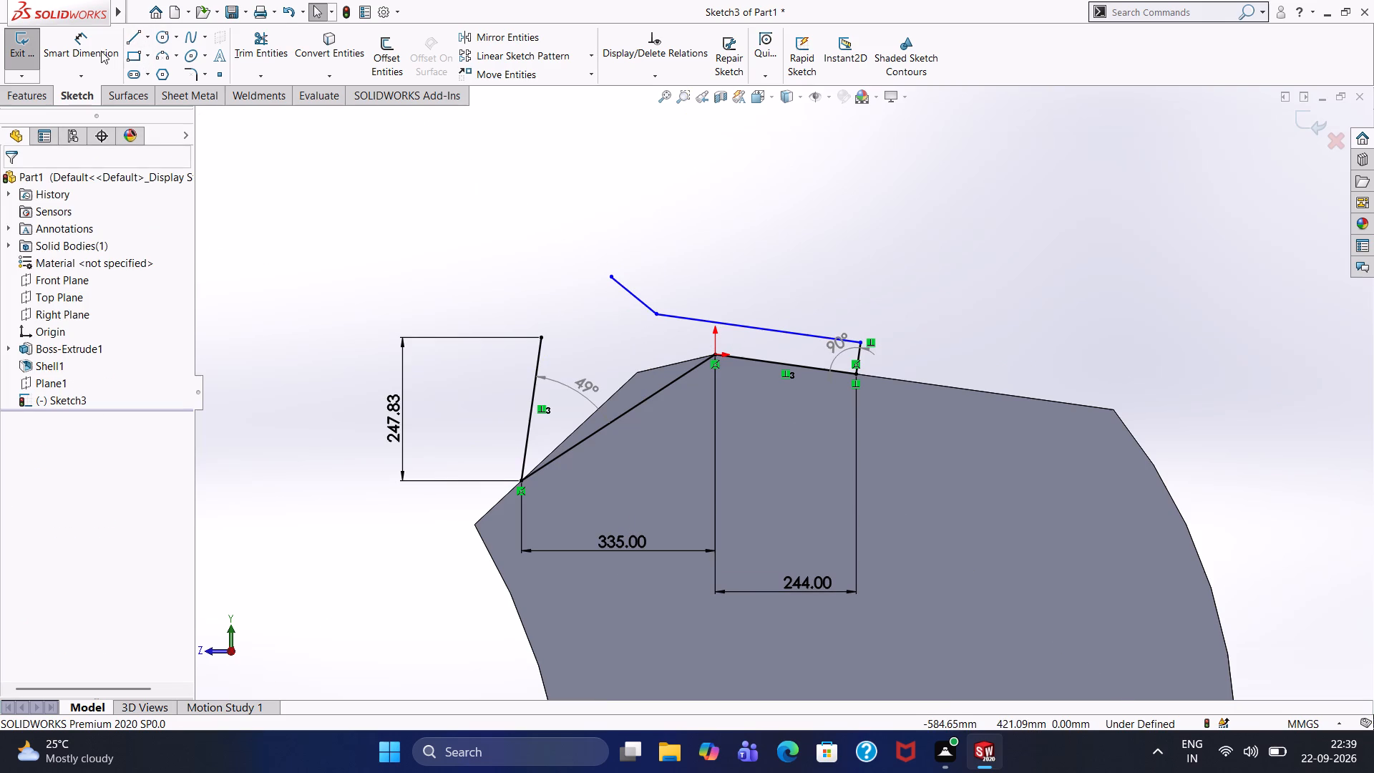
pyautogui.click(744, 324)
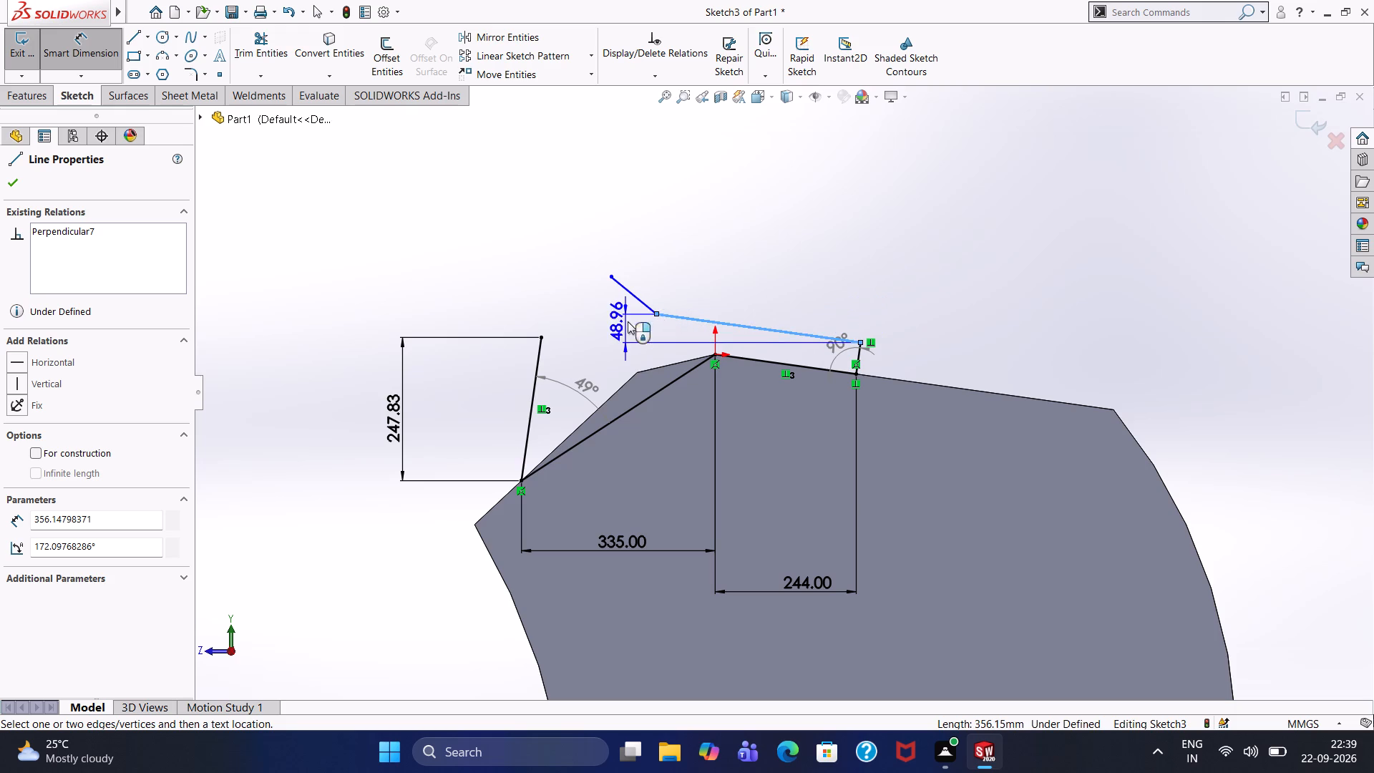
pyautogui.click(697, 314)
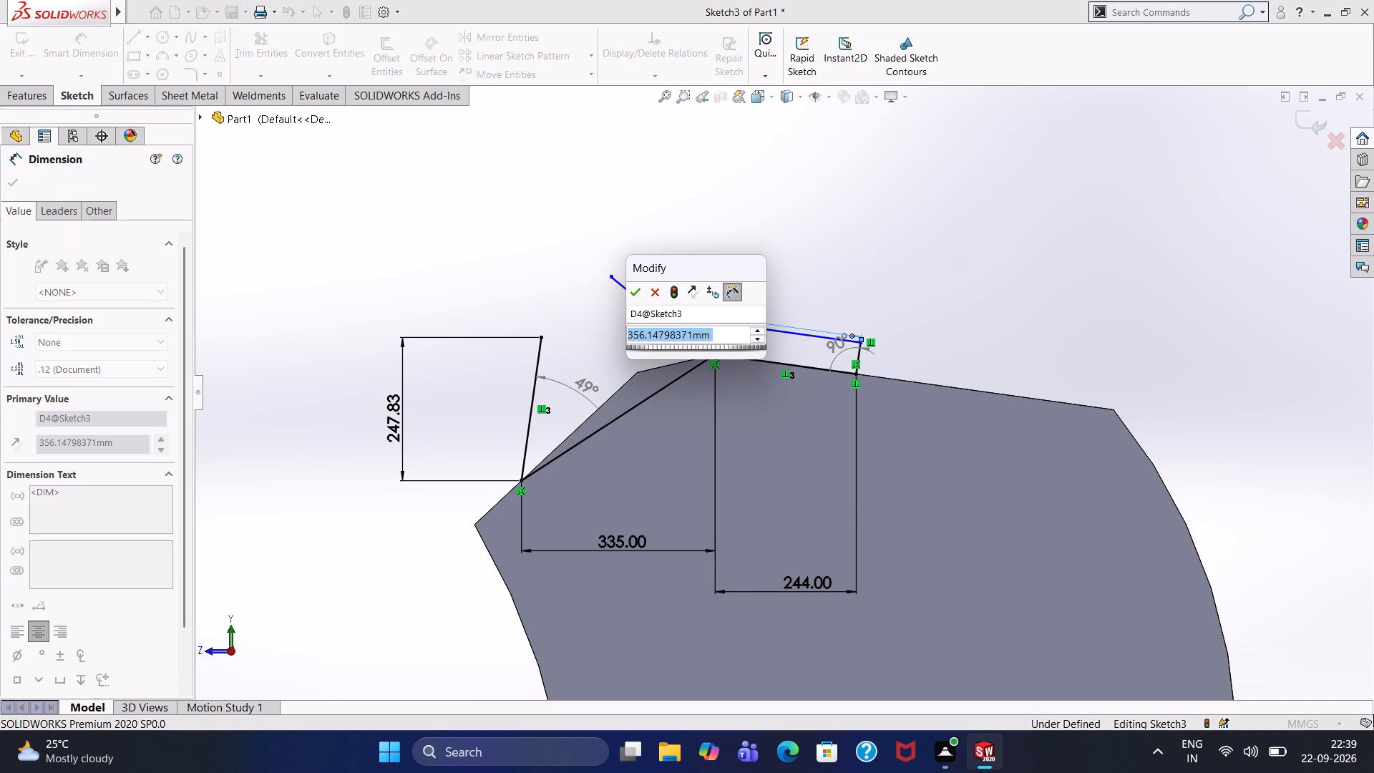
pyautogui.write('375.')
pyautogui.write('57')
pyautogui.press('Return')
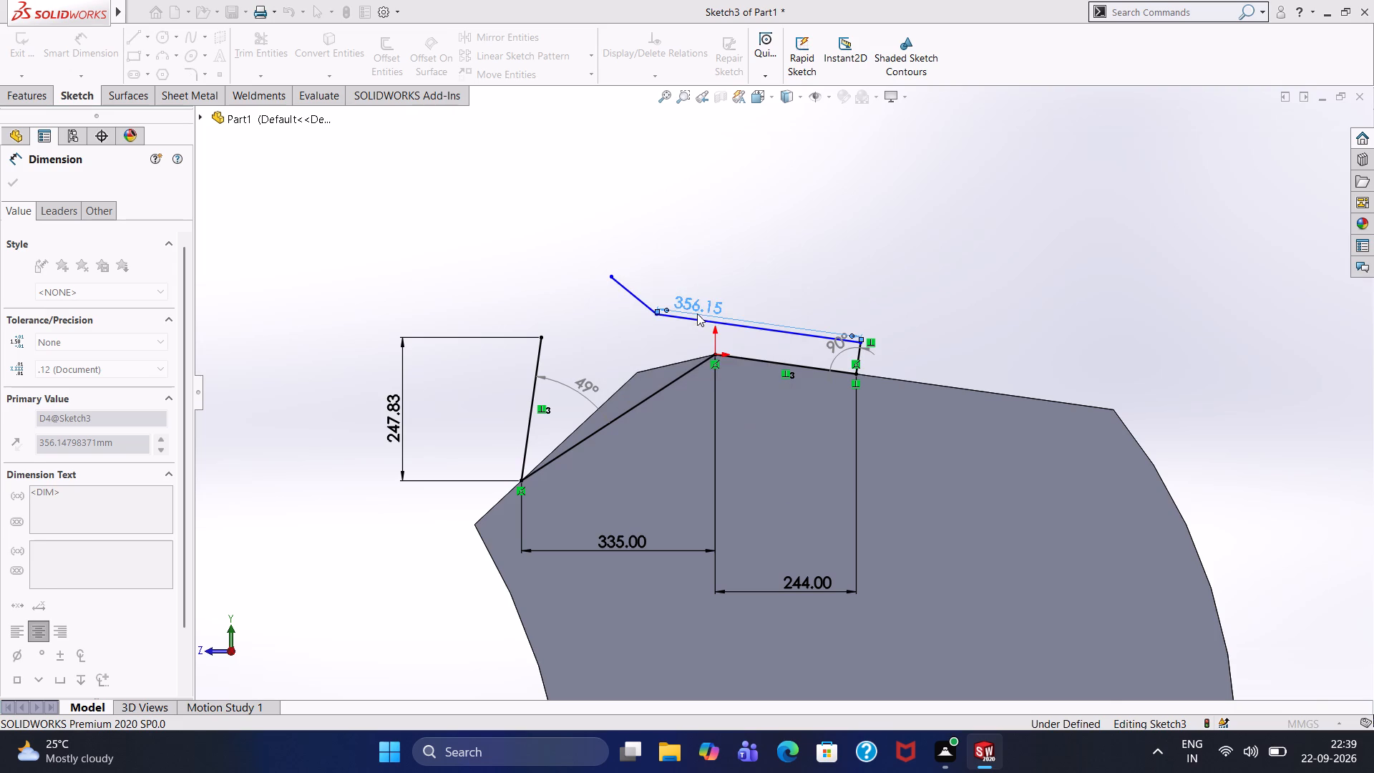
pyautogui.moveTo(697, 308); pyautogui.dragTo(746, 278)
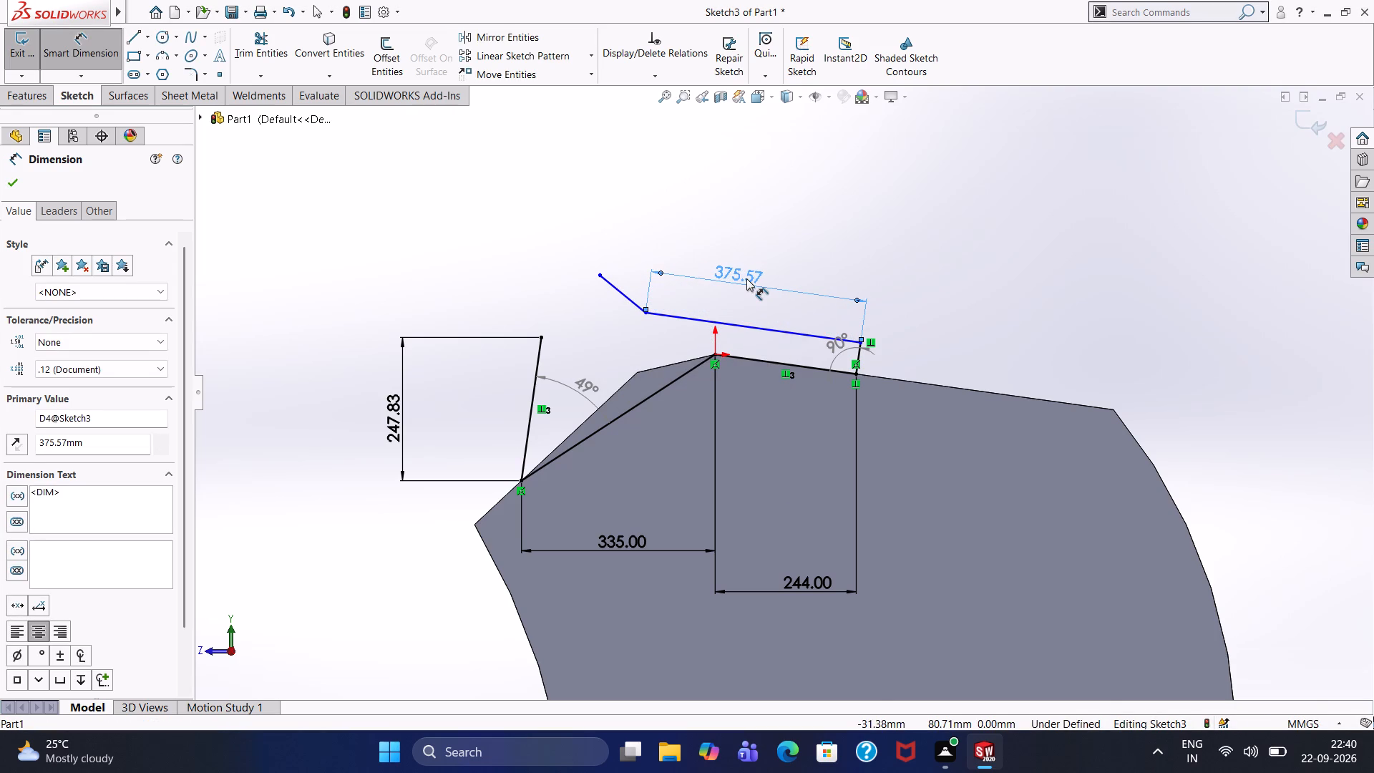
# Dimension the short angled line's length to 91.44 mm and place the dimension above it.
pyautogui.click(623, 291)
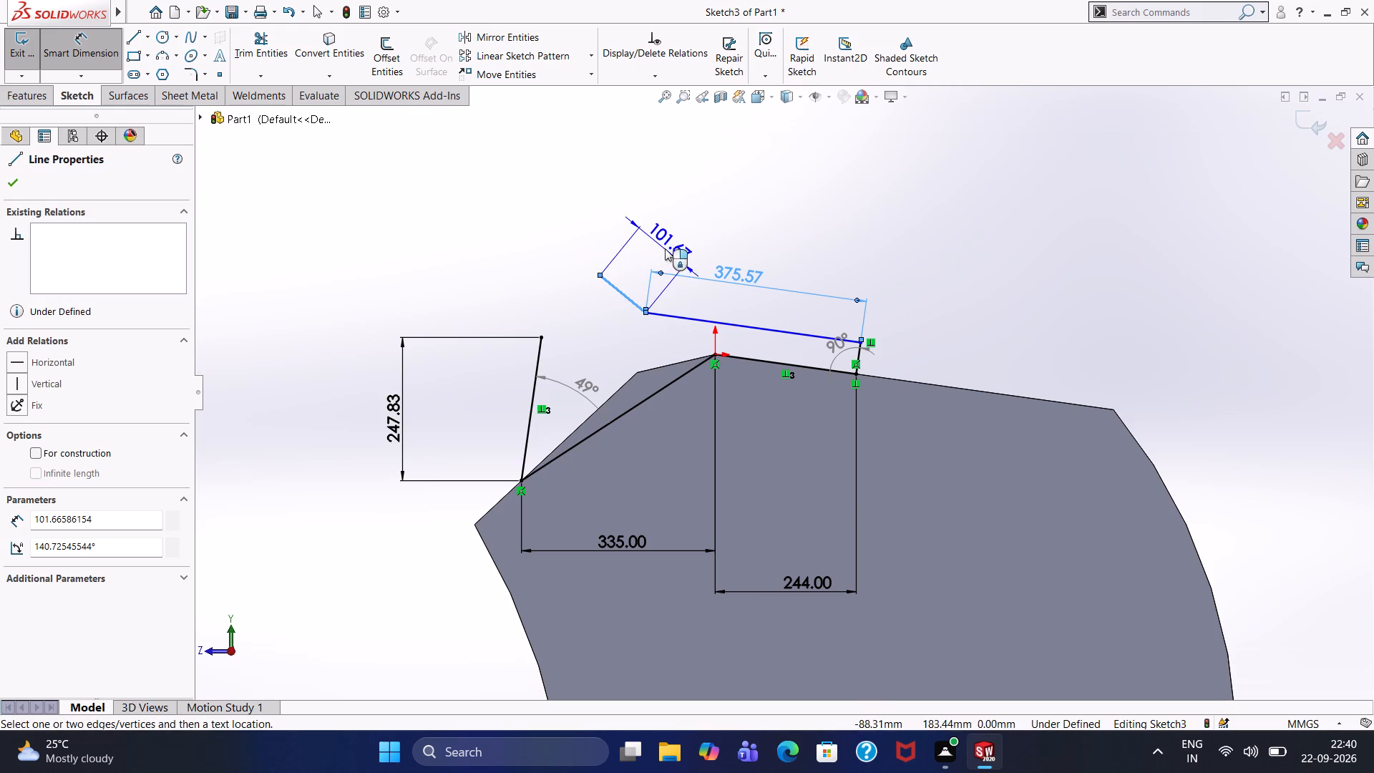
pyautogui.click(656, 242)
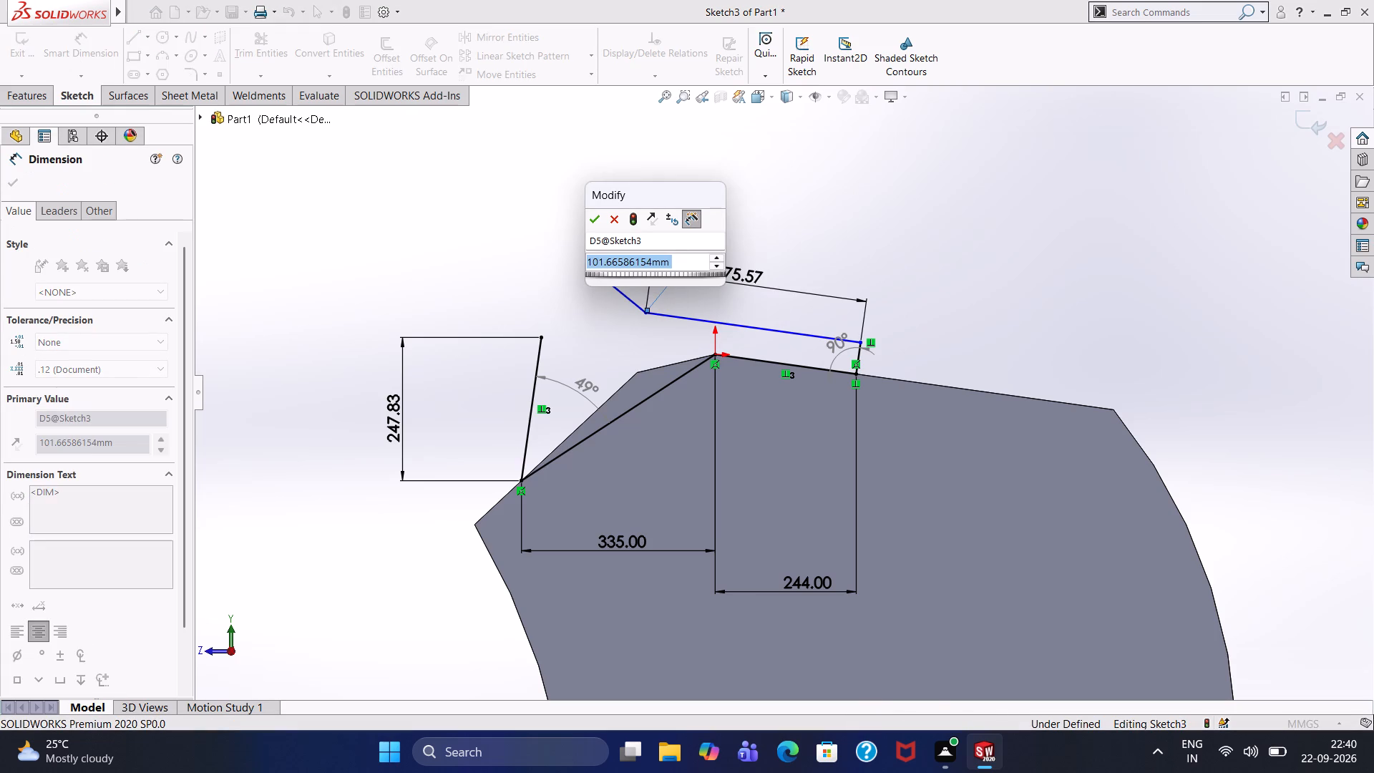
pyautogui.write('91.44')
pyautogui.press('Return')
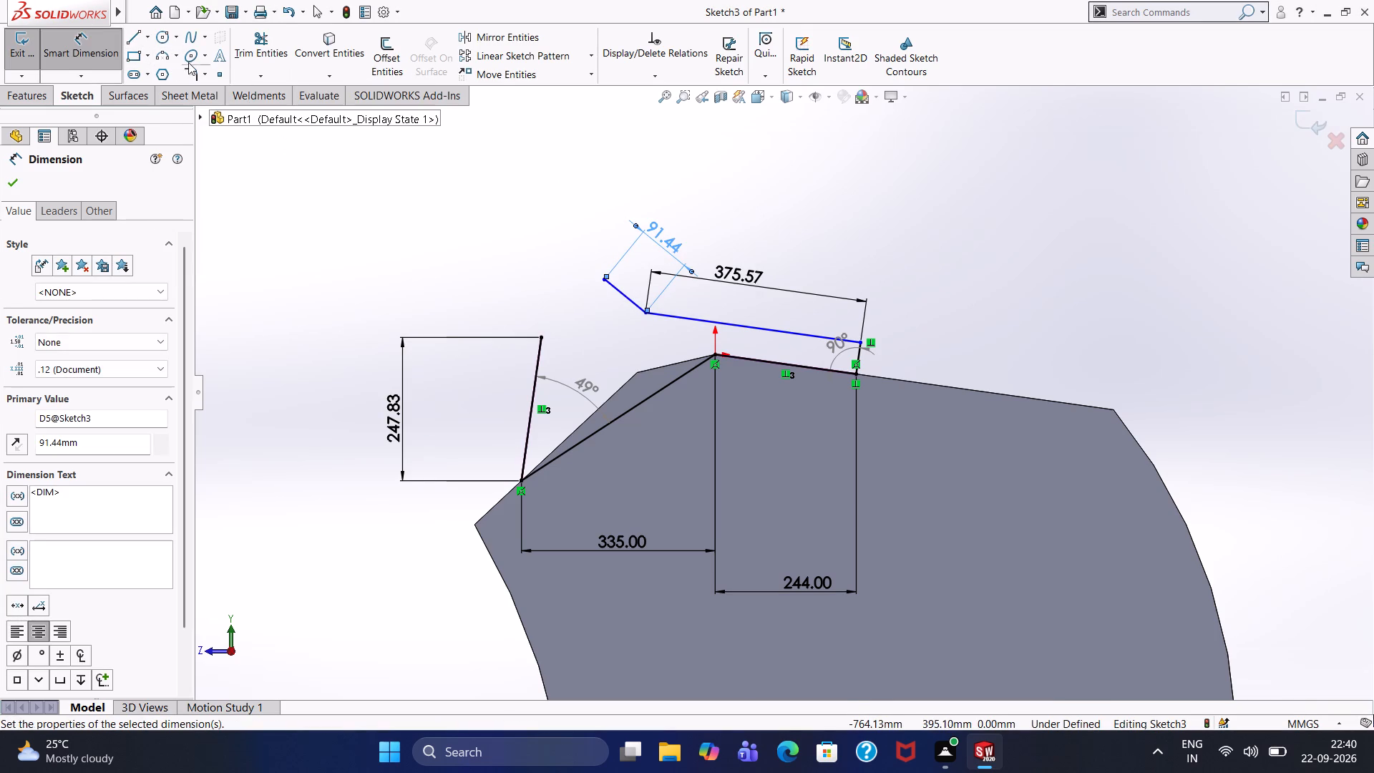
# Sketch a three-point arc of radius 105.33 mm from the long perpendicular line's upper end to the 91.44 mm line's free end.
pyautogui.click(161, 59)
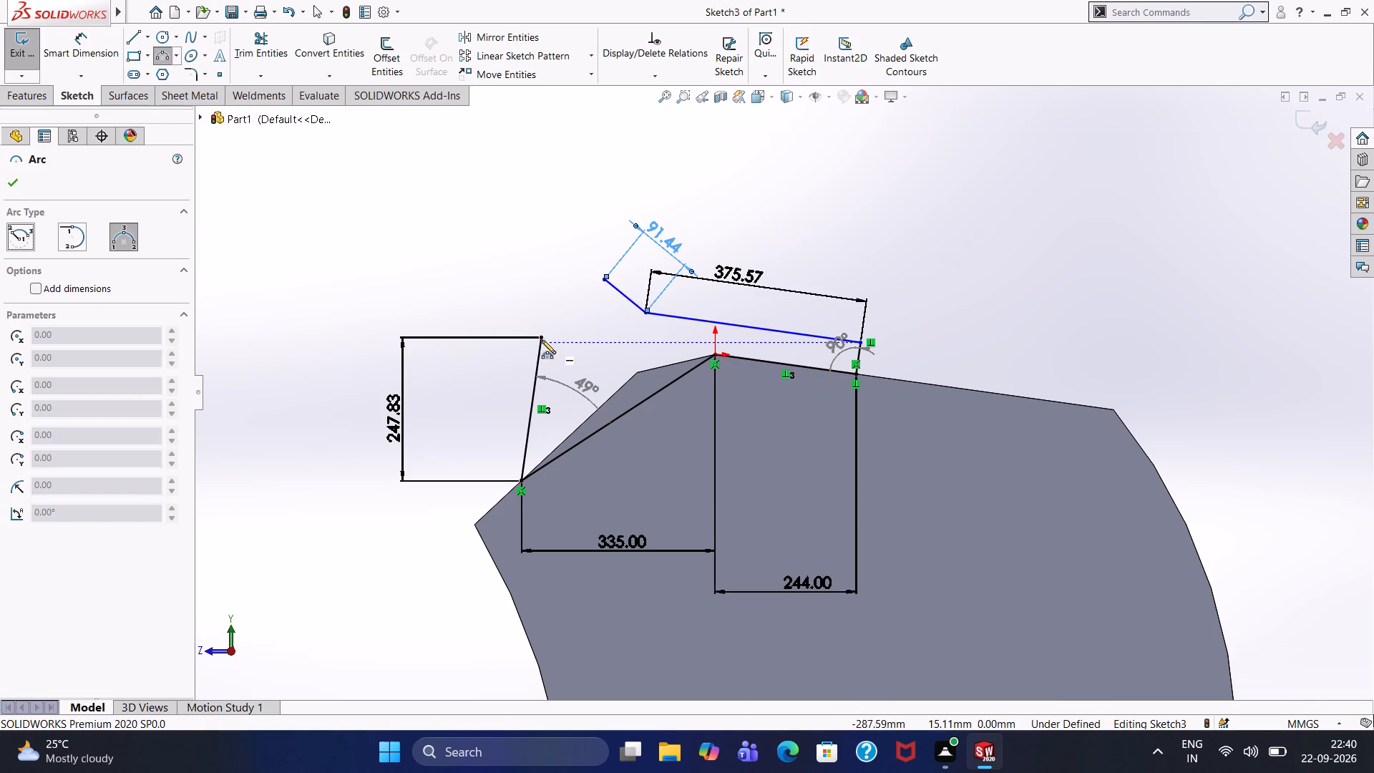
pyautogui.click(541, 339)
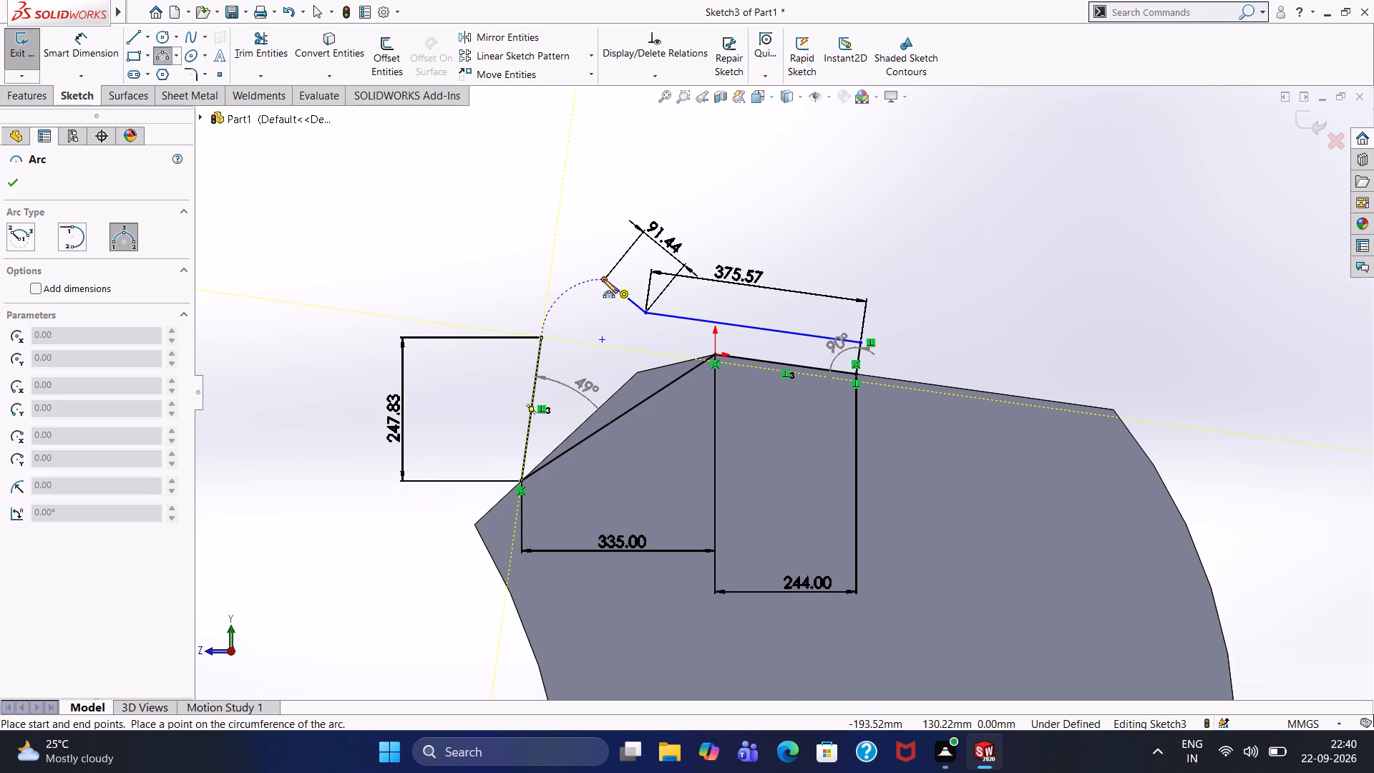
pyautogui.click(603, 279)
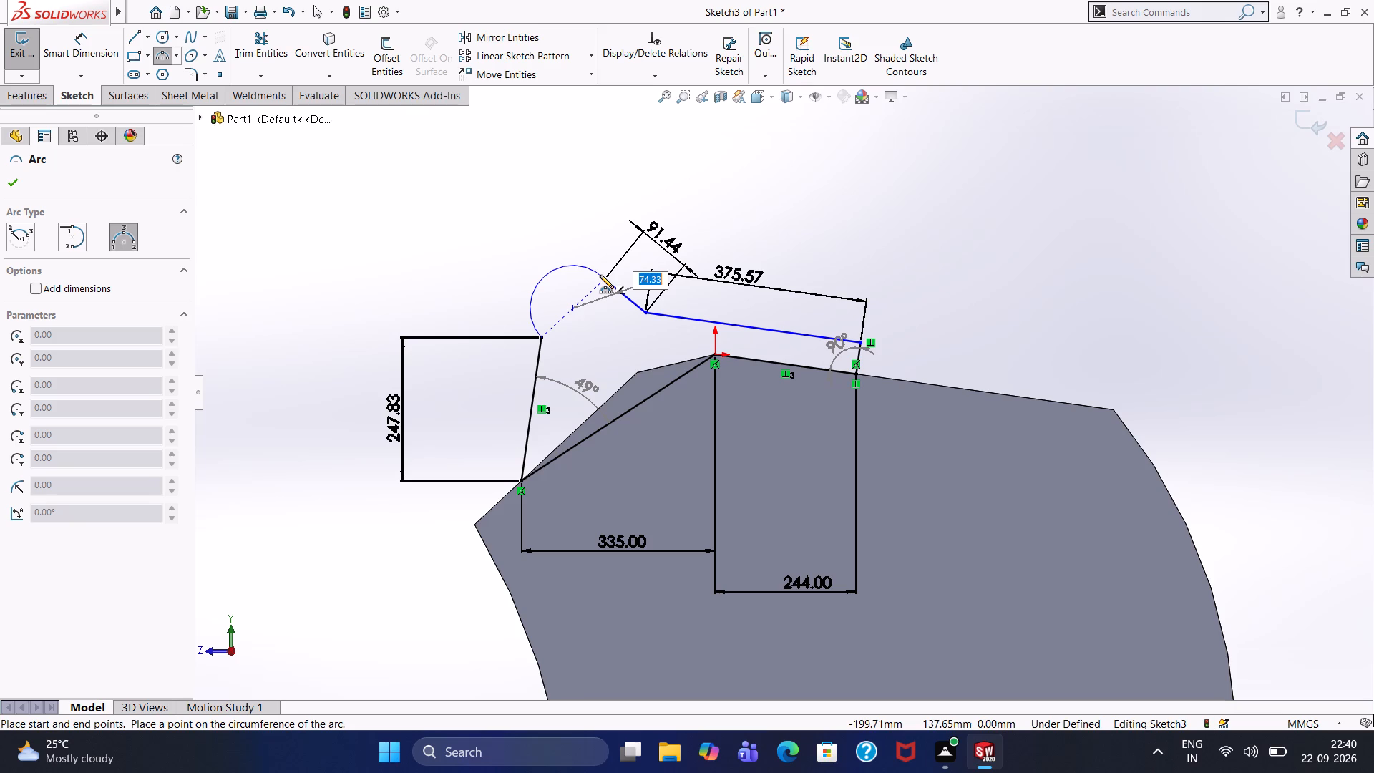
pyautogui.write('105.33')
pyautogui.press('Return')
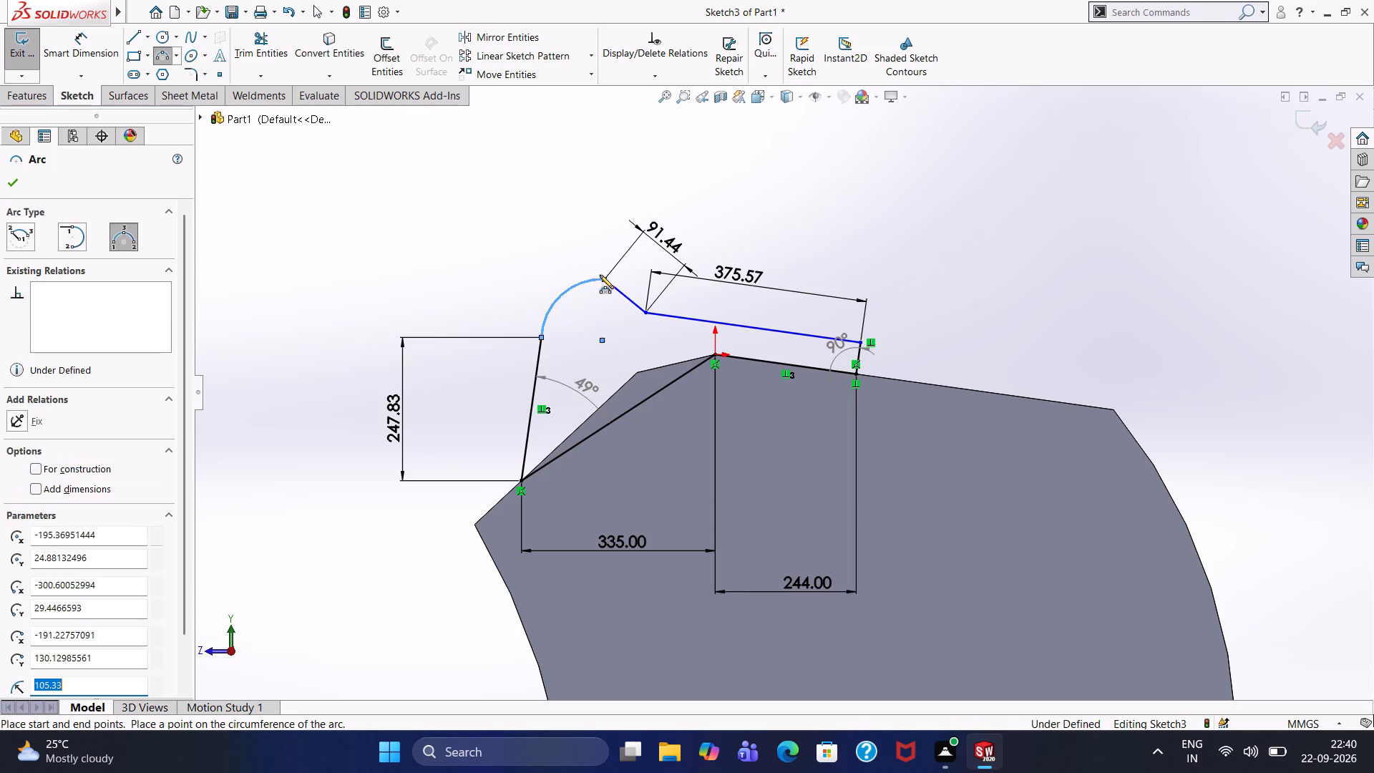
pyautogui.press('Escape')
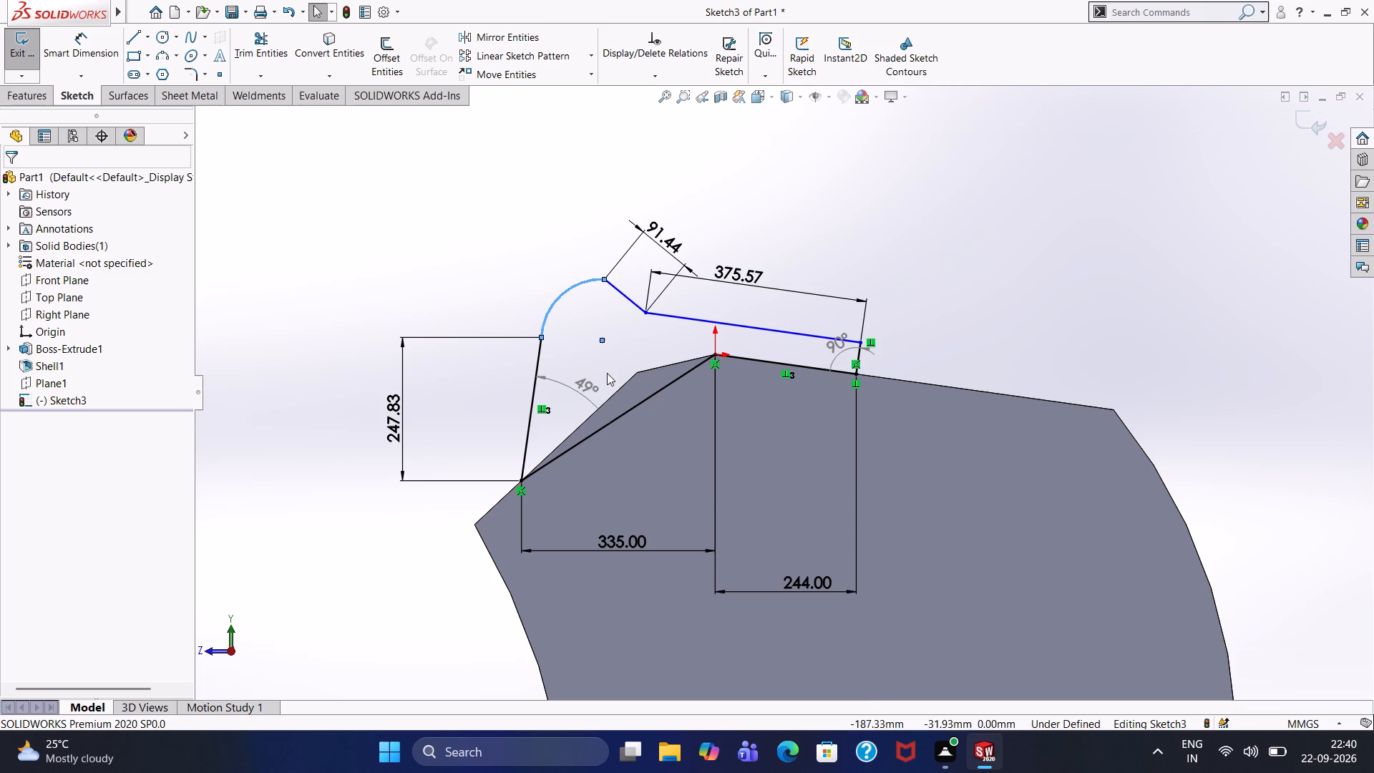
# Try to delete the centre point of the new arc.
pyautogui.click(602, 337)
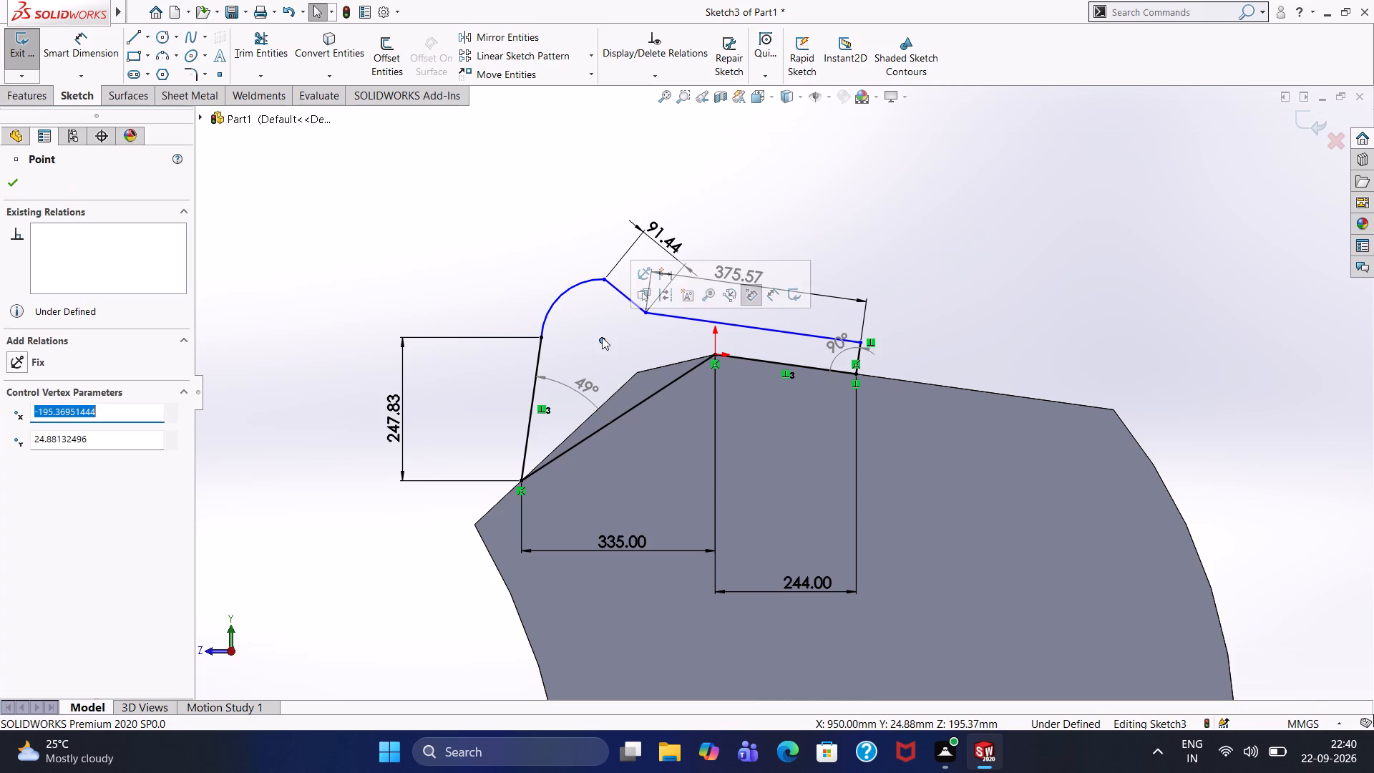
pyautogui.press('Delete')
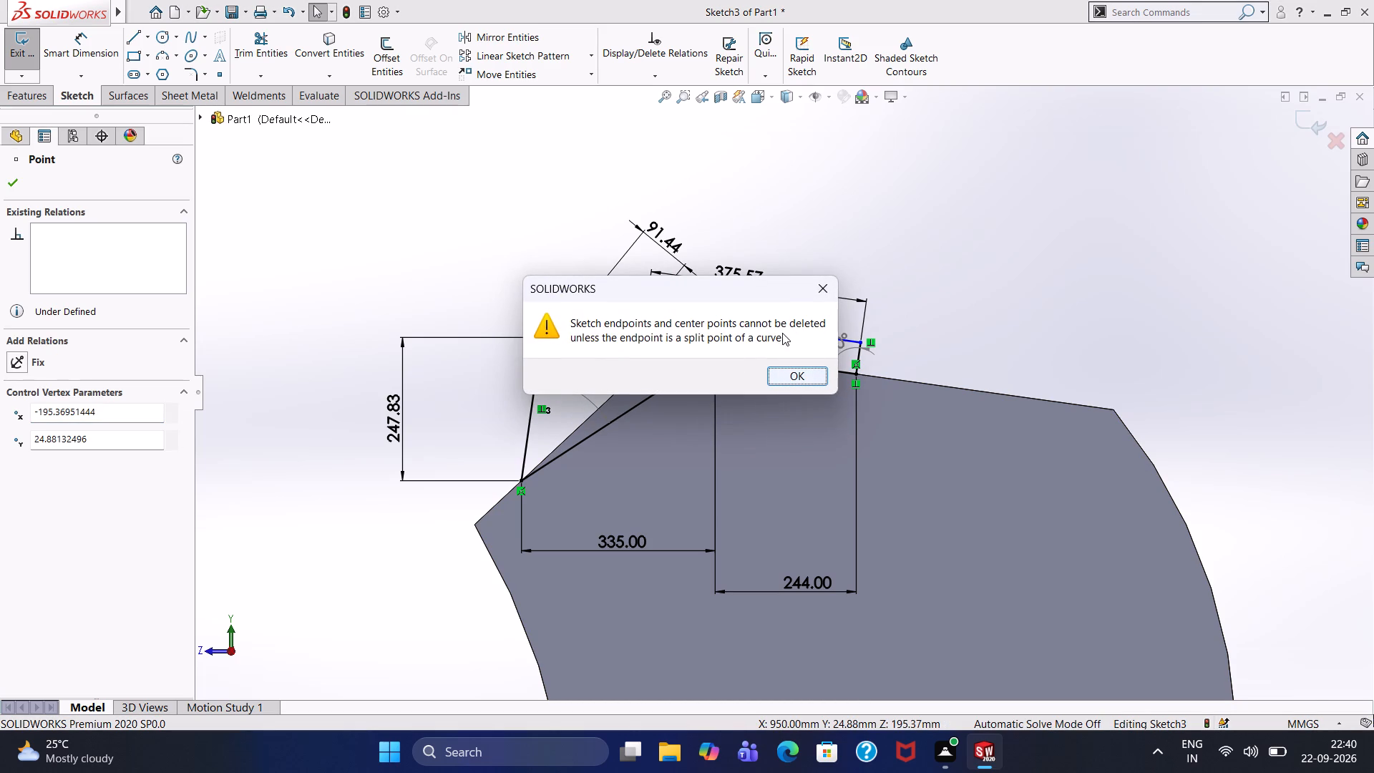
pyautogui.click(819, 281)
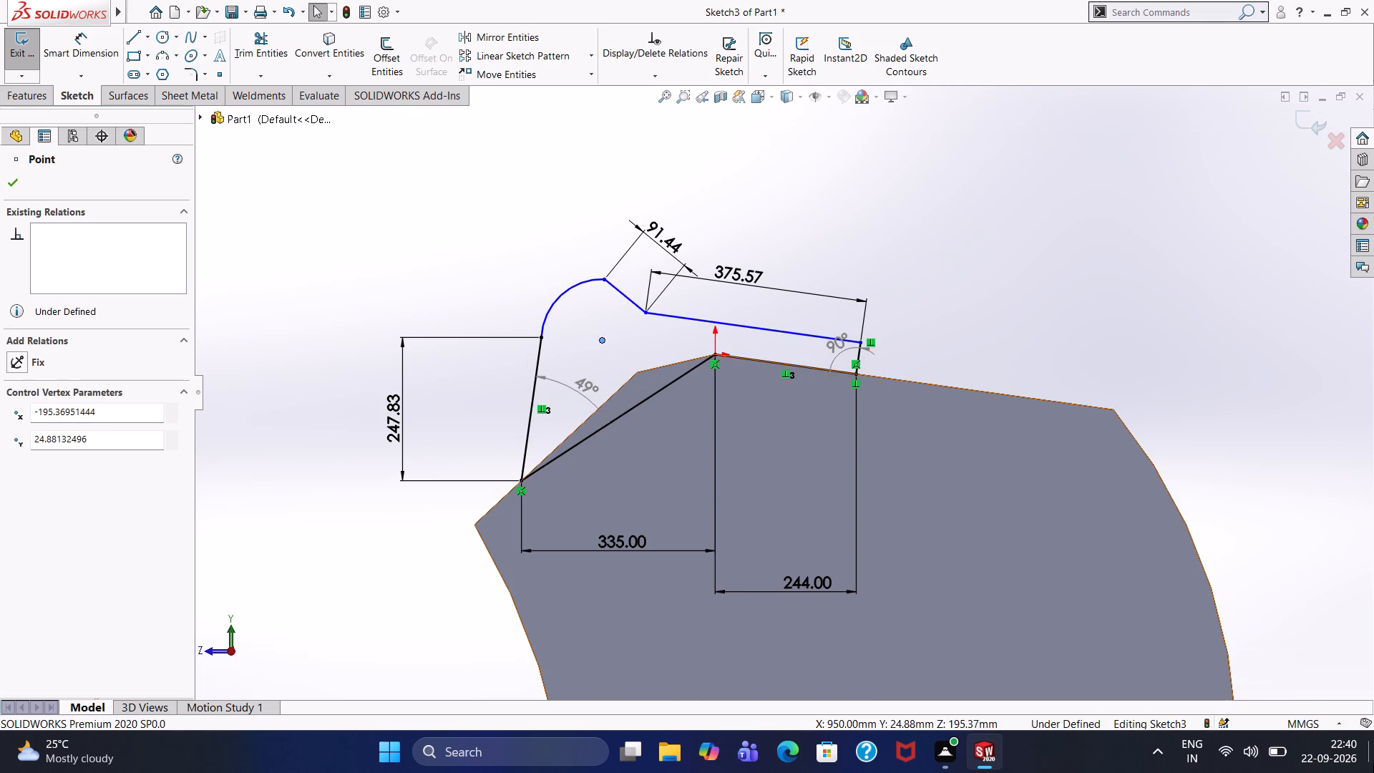
# Sketch a circle under the arc, centred level with its centre and about 29 mm toward the long perpendicular line, with a 110.67 mm diameter.
pyautogui.click(168, 39)
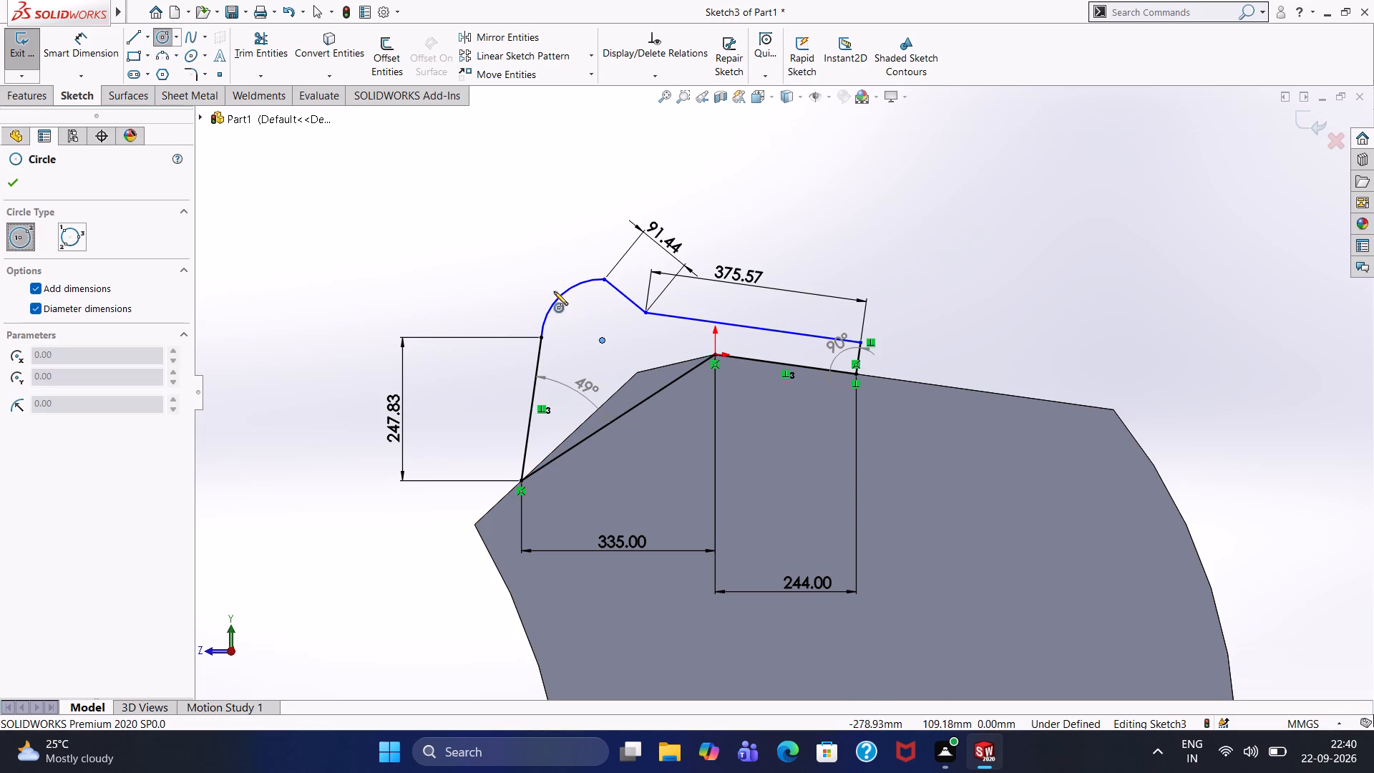
pyautogui.click(585, 339)
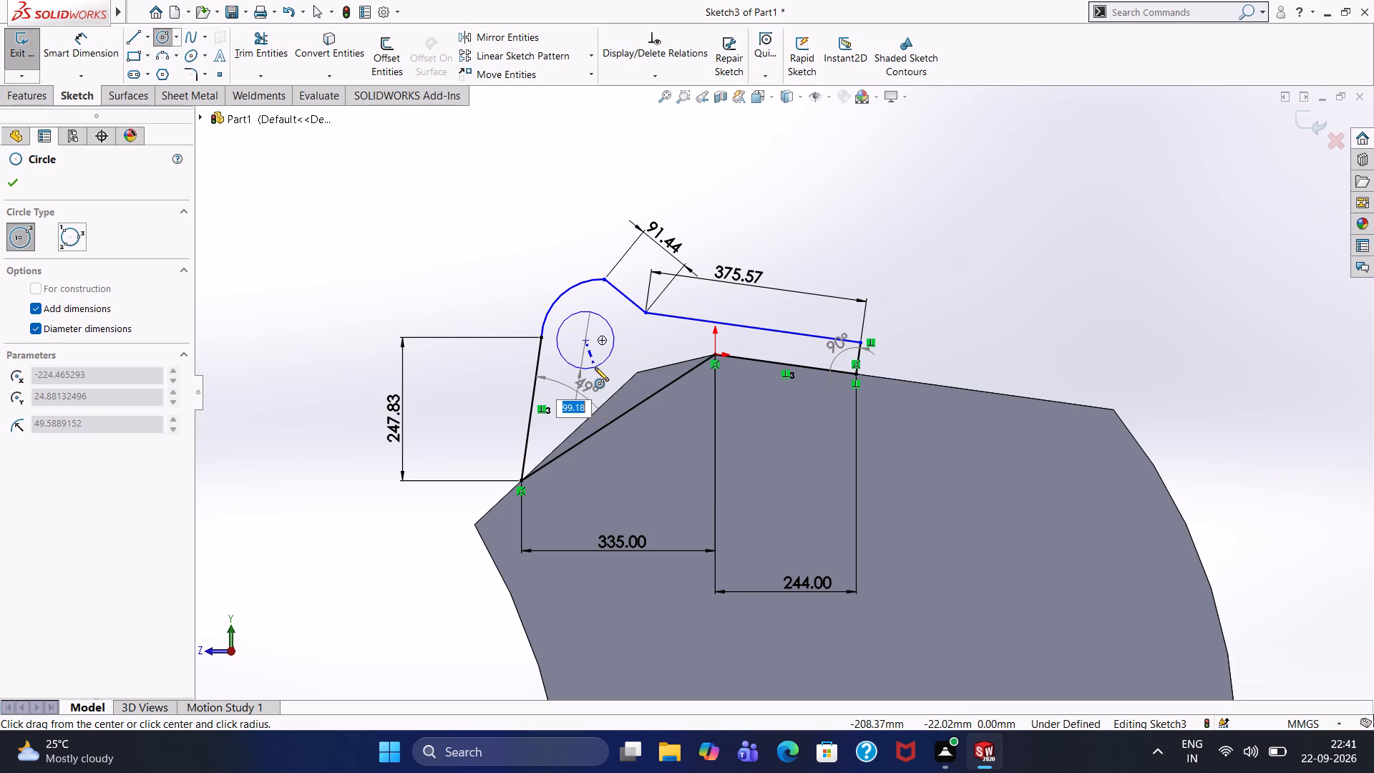
pyautogui.click(595, 367)
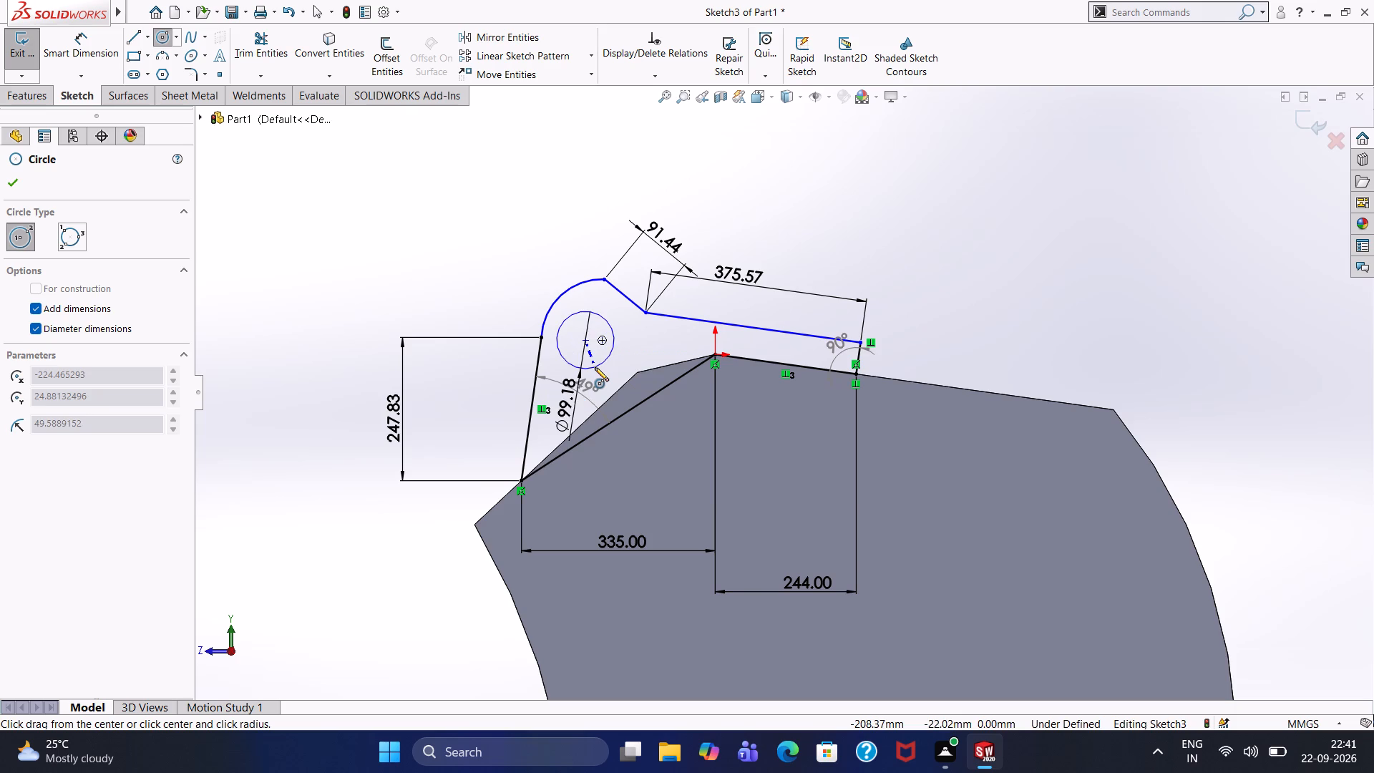
pyautogui.doubleClick(574, 404)
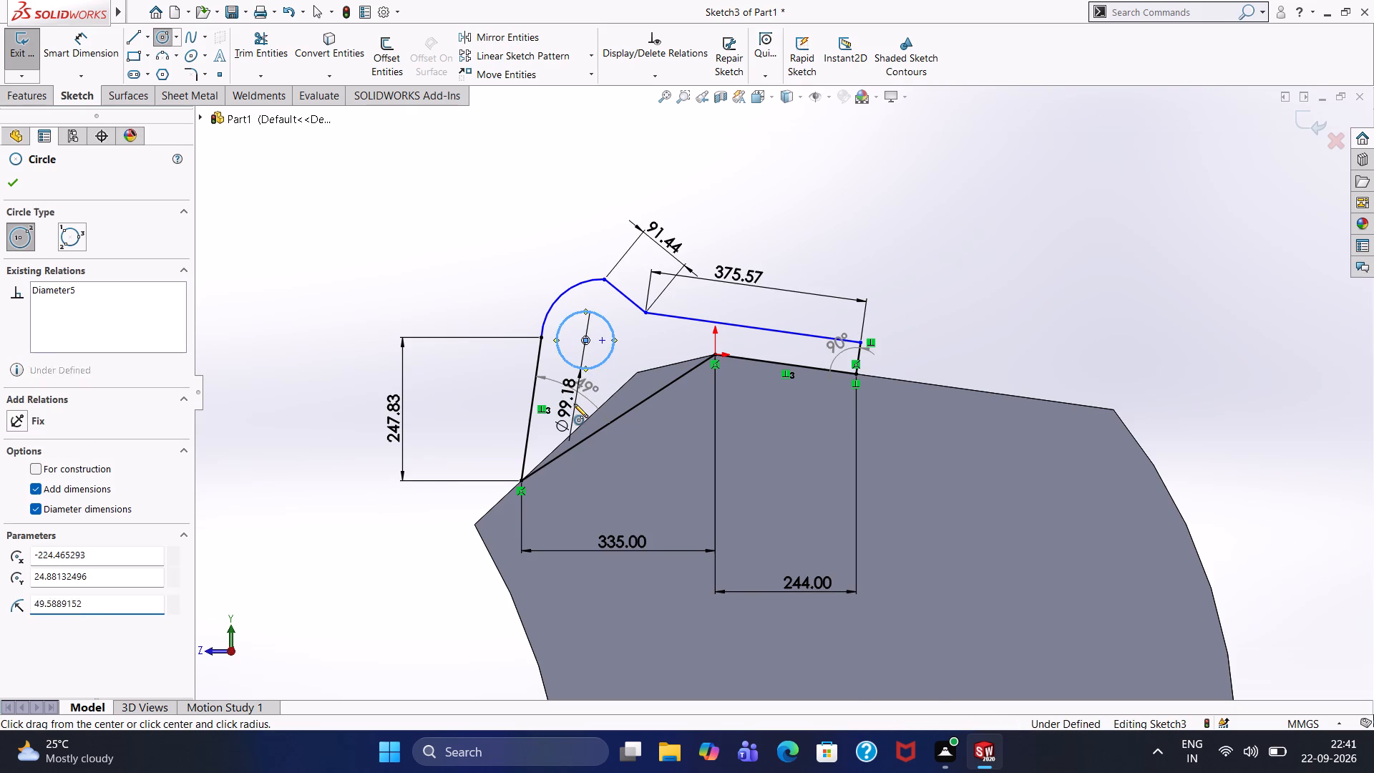
pyautogui.doubleClick(564, 409)
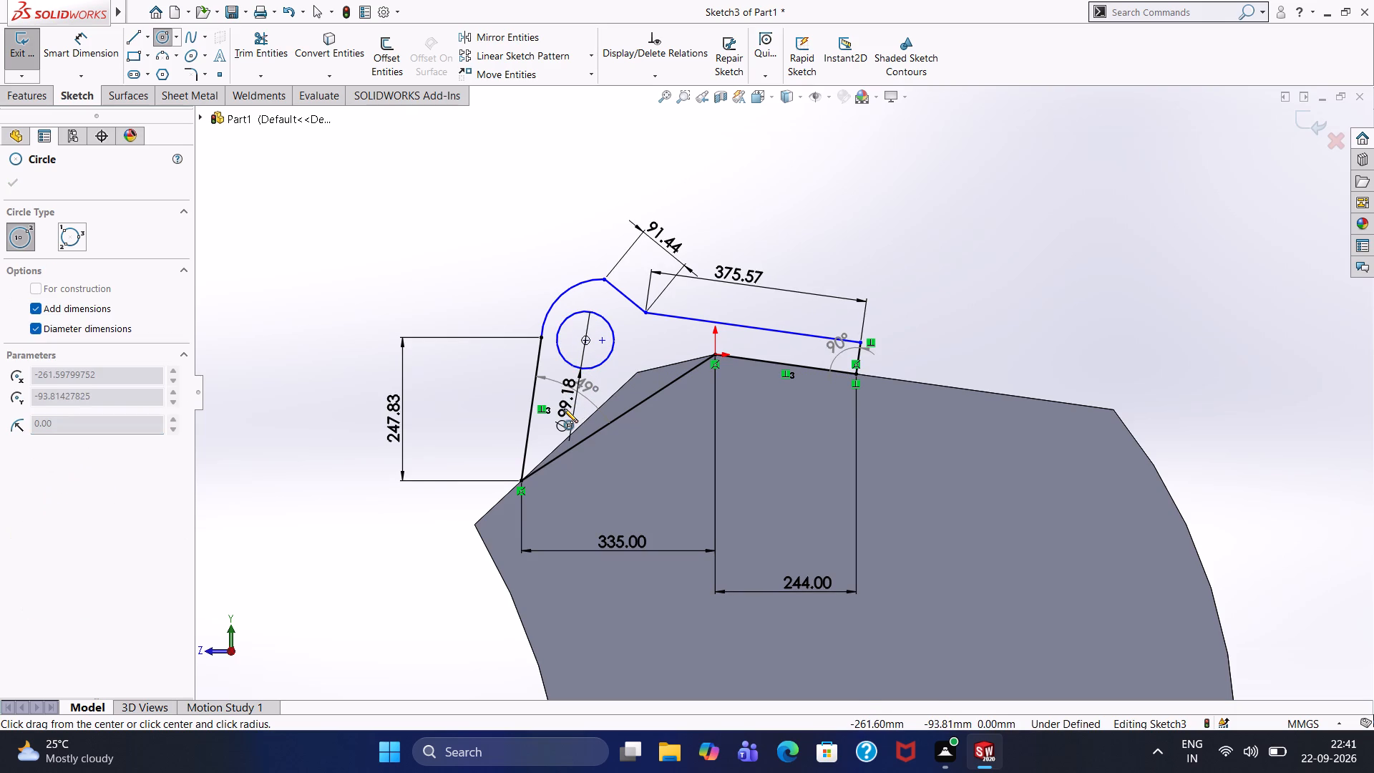
pyautogui.press('Escape')
pyautogui.doubleClick(564, 409)
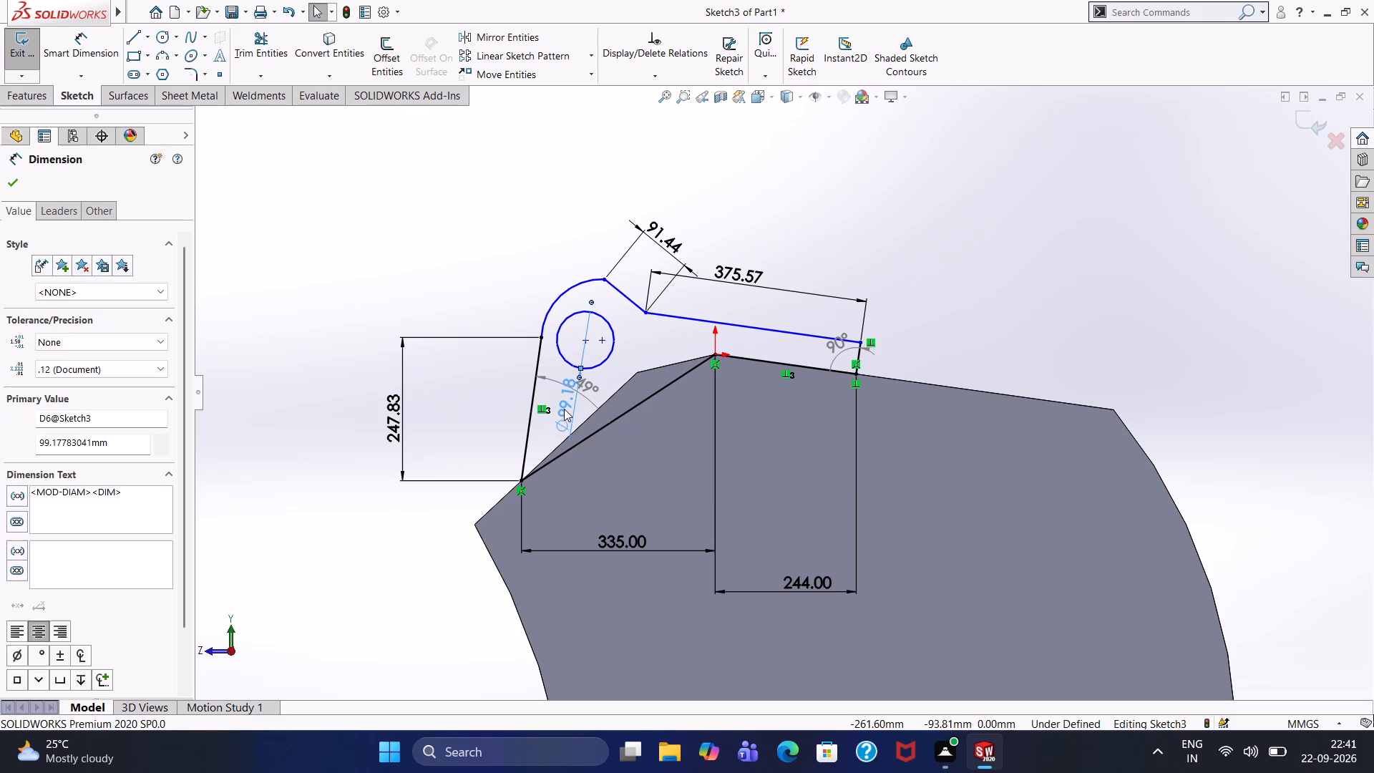
pyautogui.write('110.')
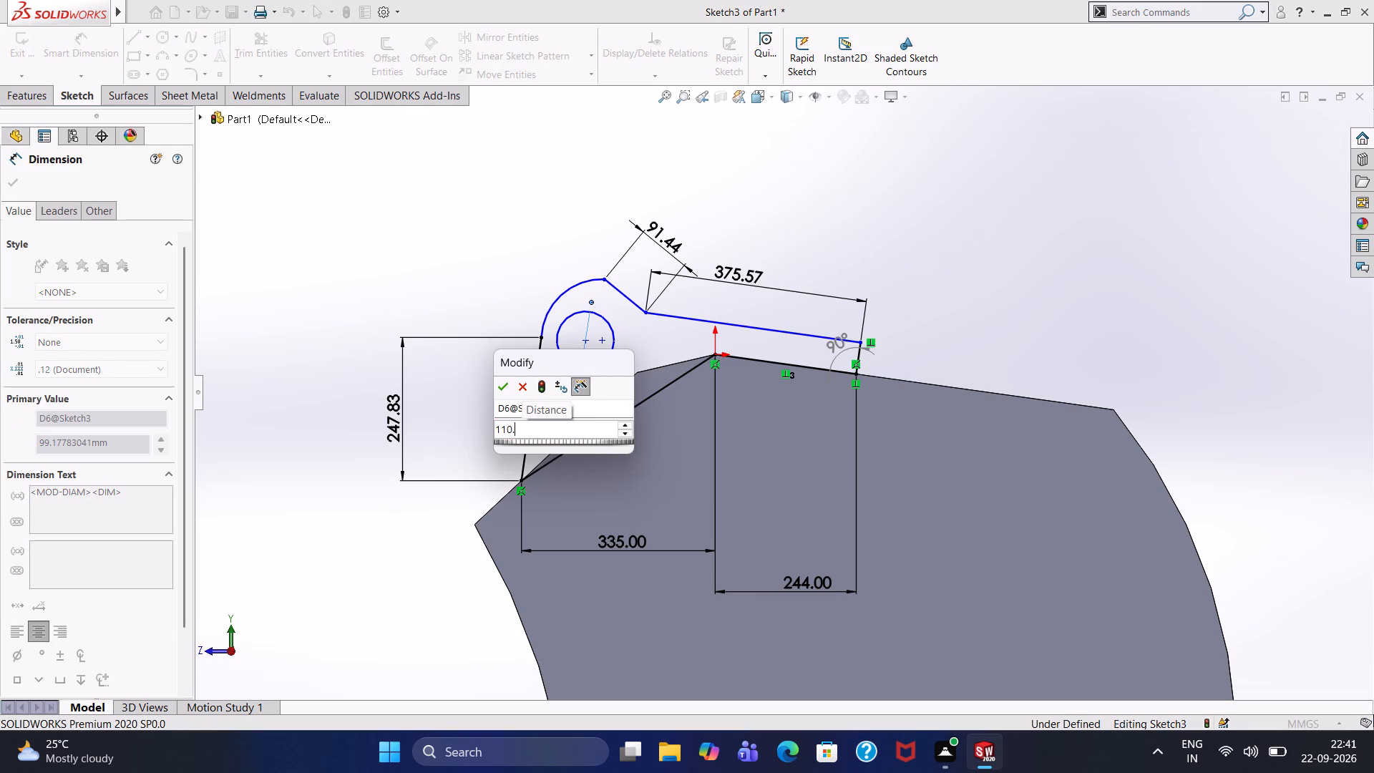
pyautogui.press('6')
pyautogui.press('7')
pyautogui.press('Return')
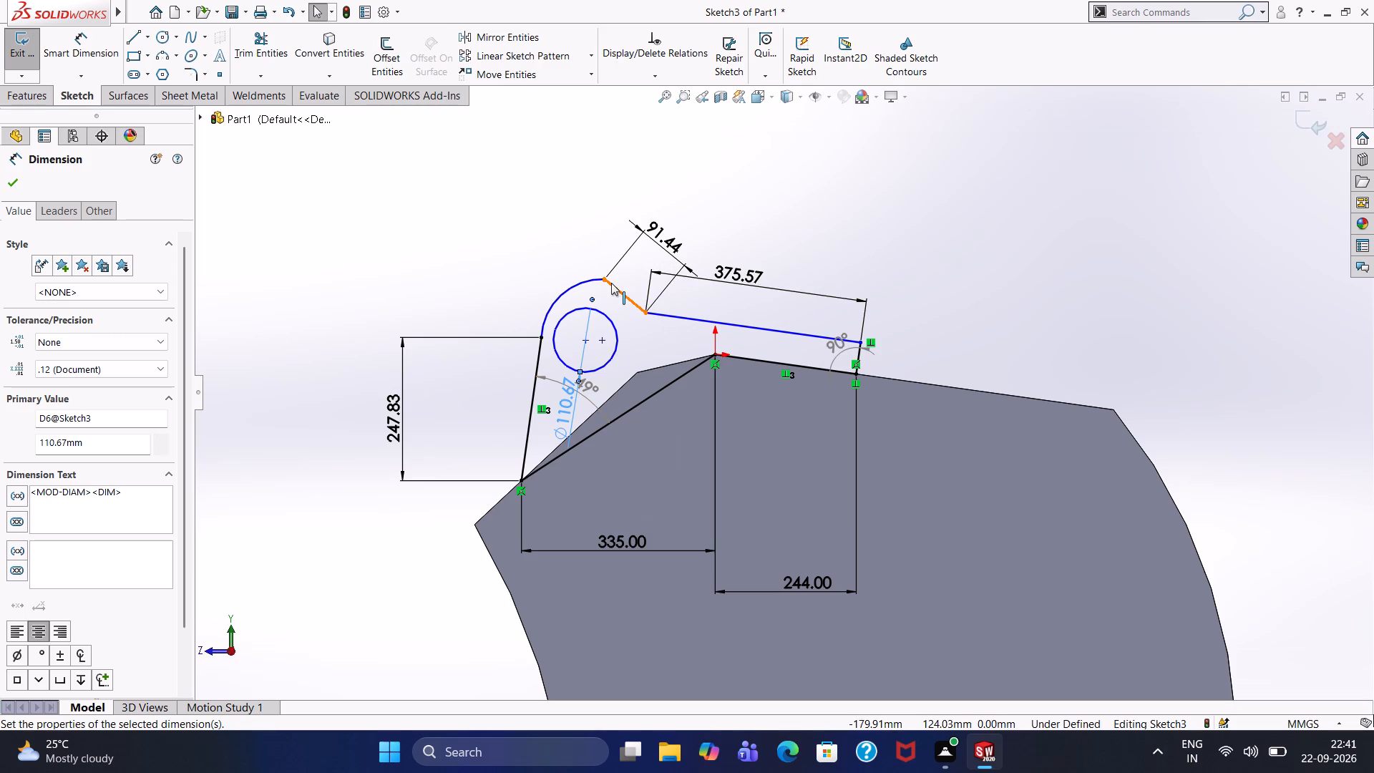
pyautogui.click(4, 187)
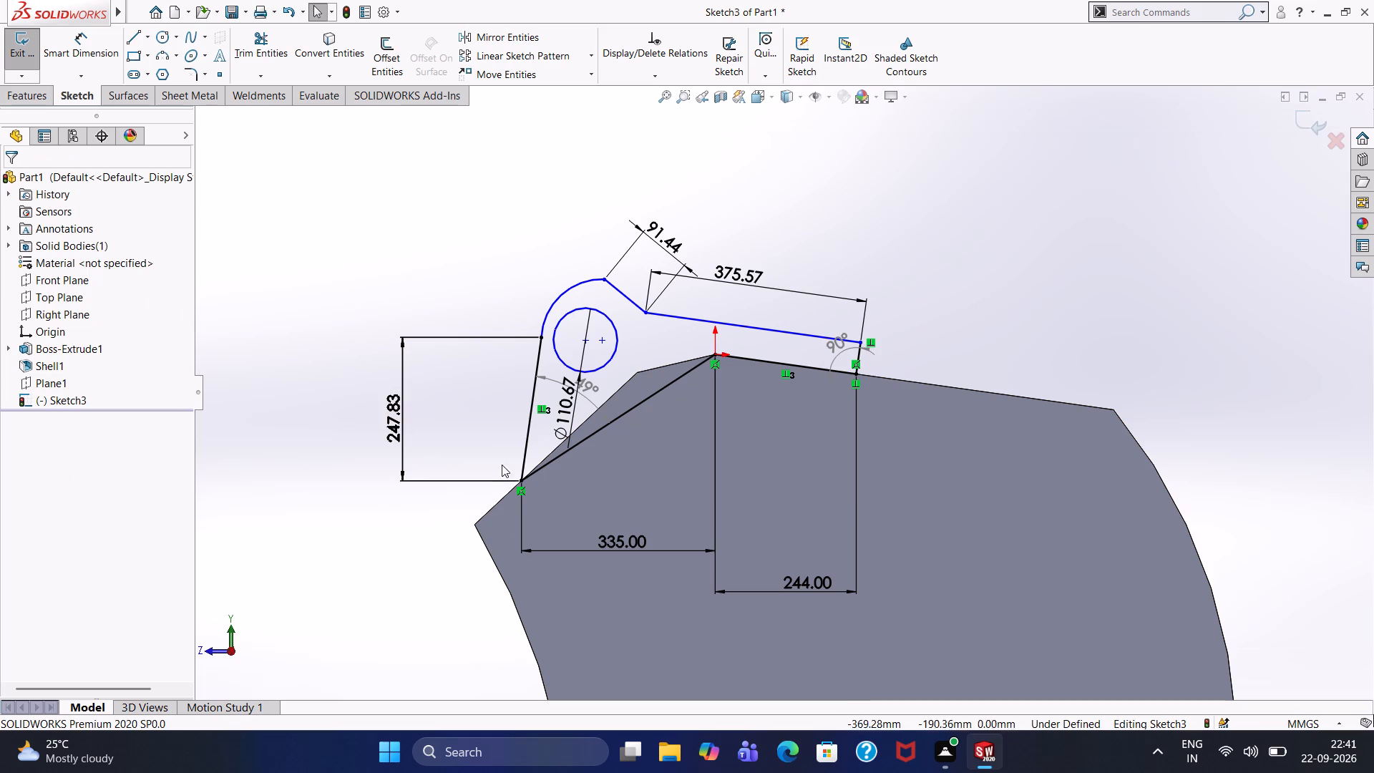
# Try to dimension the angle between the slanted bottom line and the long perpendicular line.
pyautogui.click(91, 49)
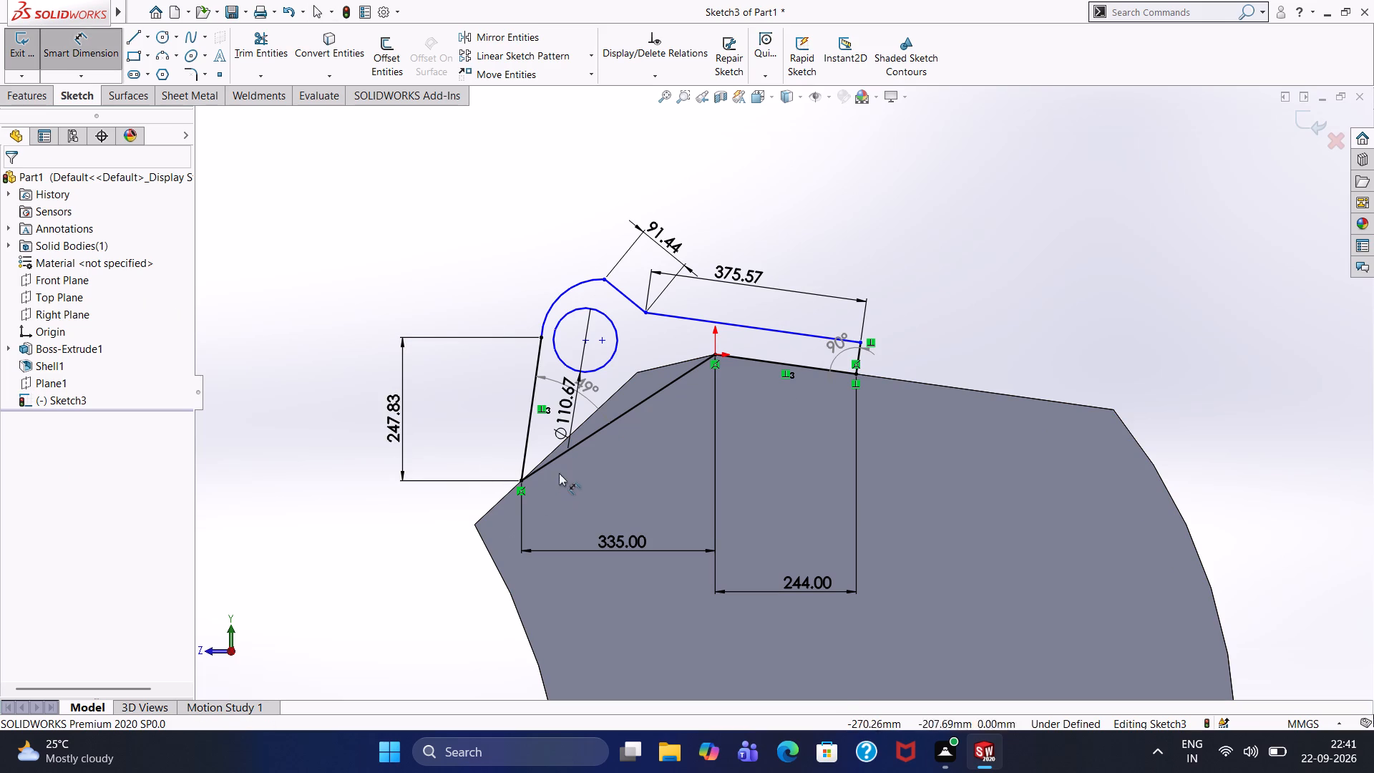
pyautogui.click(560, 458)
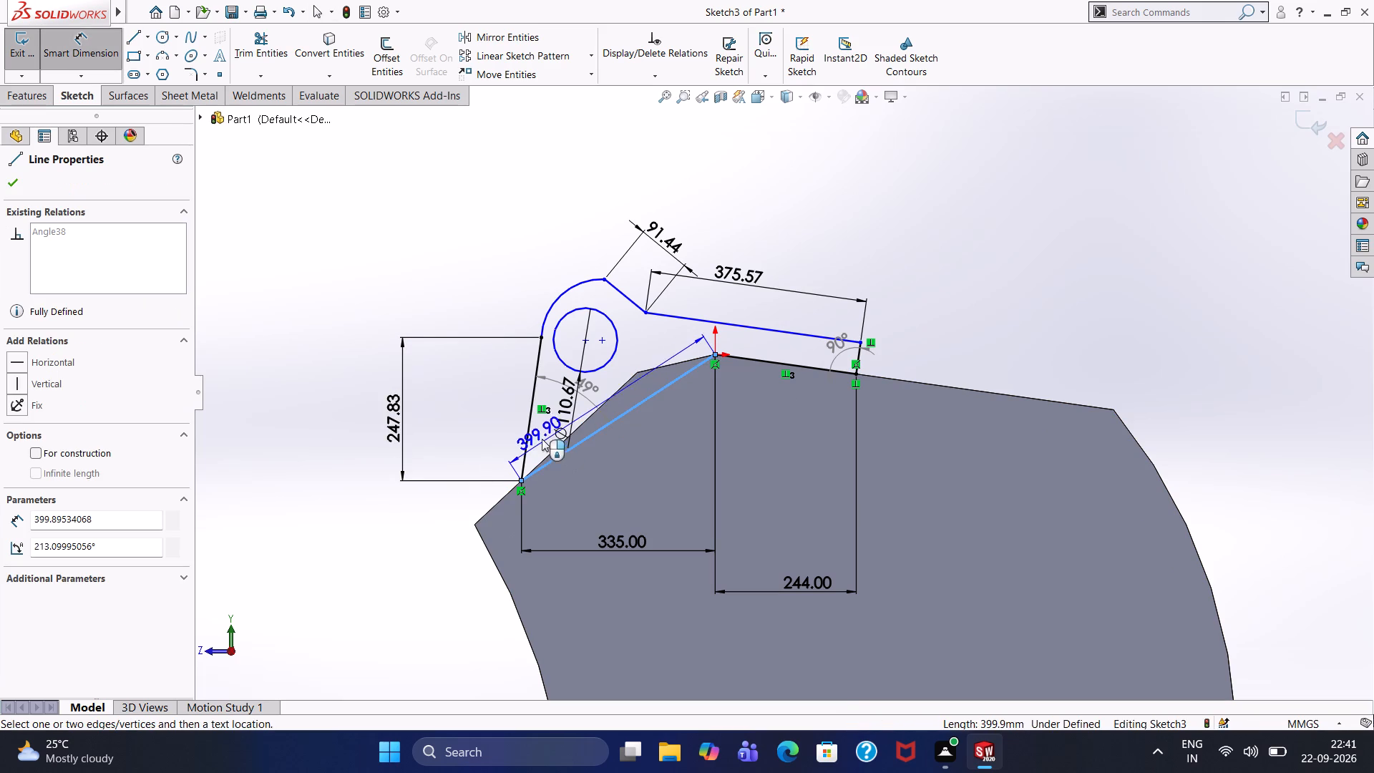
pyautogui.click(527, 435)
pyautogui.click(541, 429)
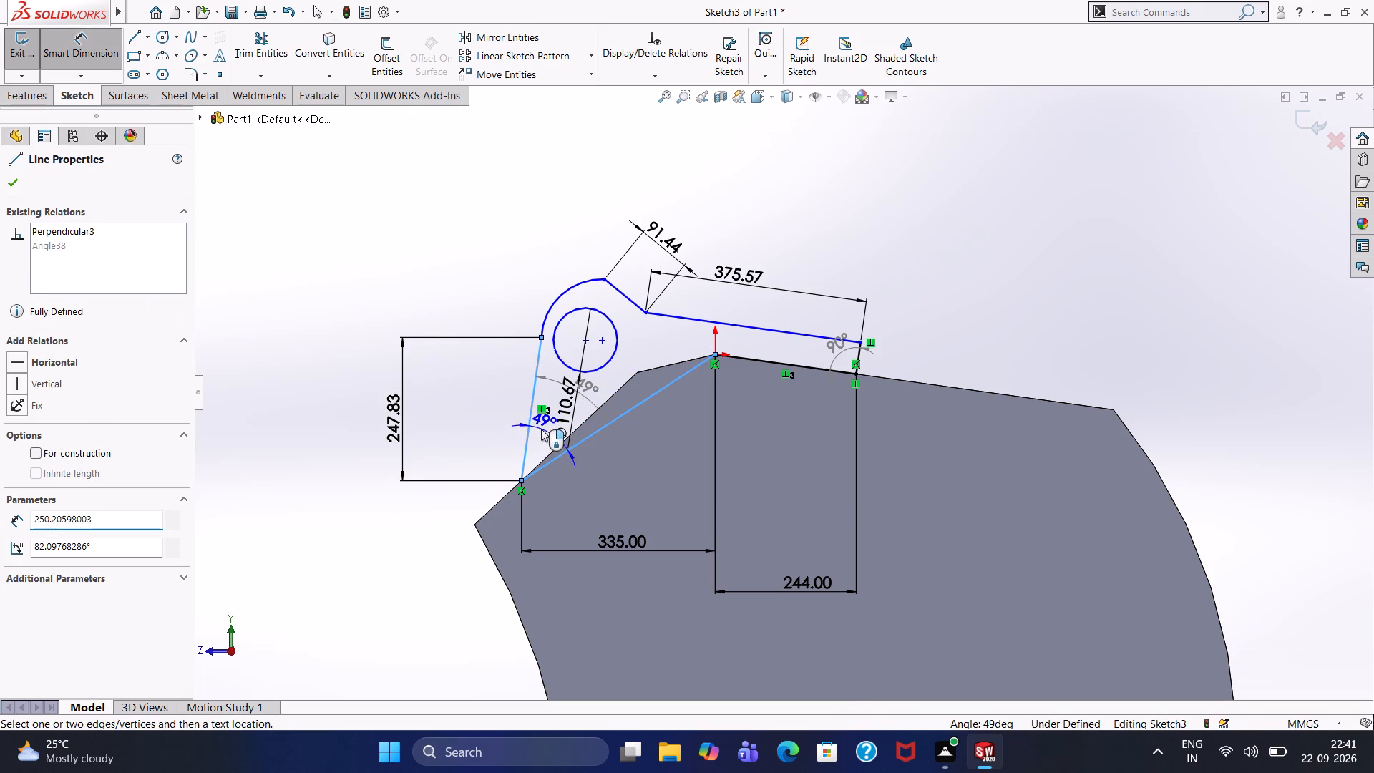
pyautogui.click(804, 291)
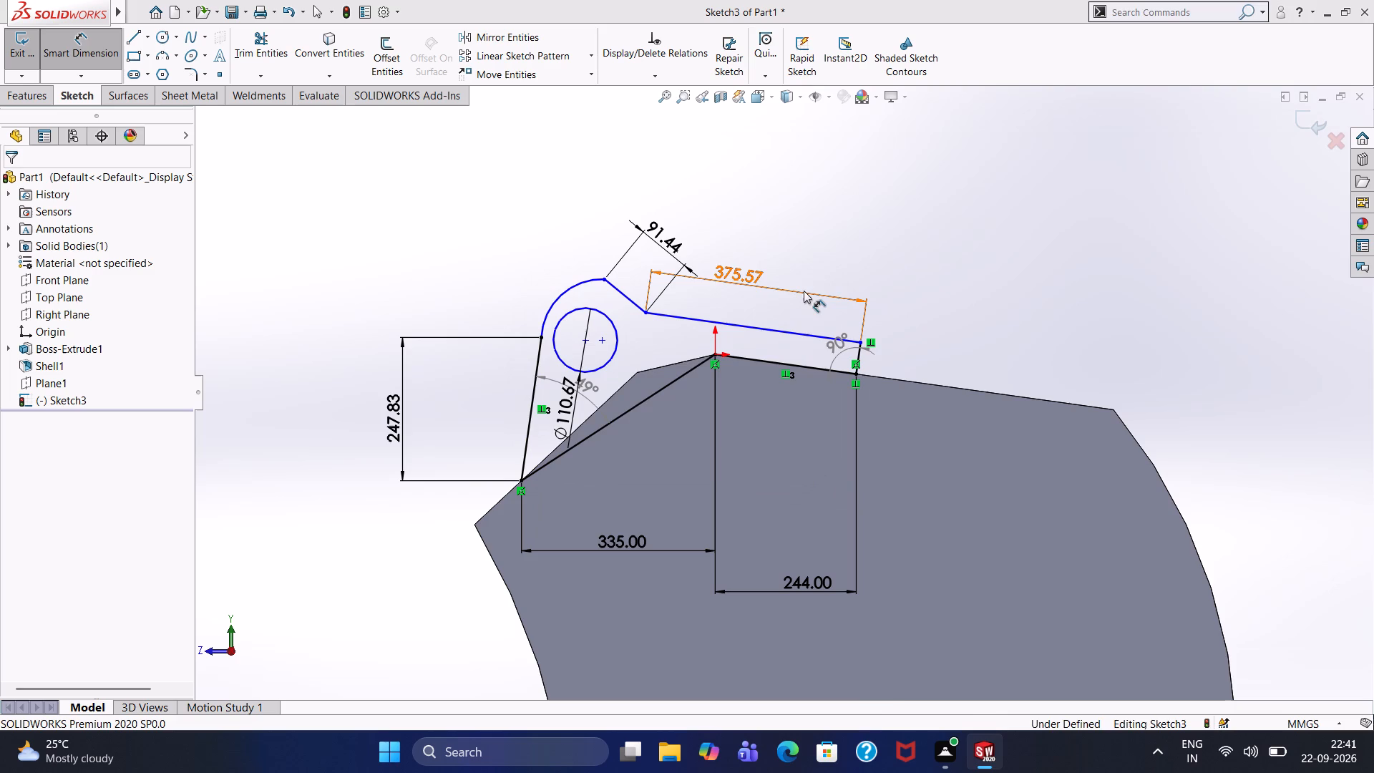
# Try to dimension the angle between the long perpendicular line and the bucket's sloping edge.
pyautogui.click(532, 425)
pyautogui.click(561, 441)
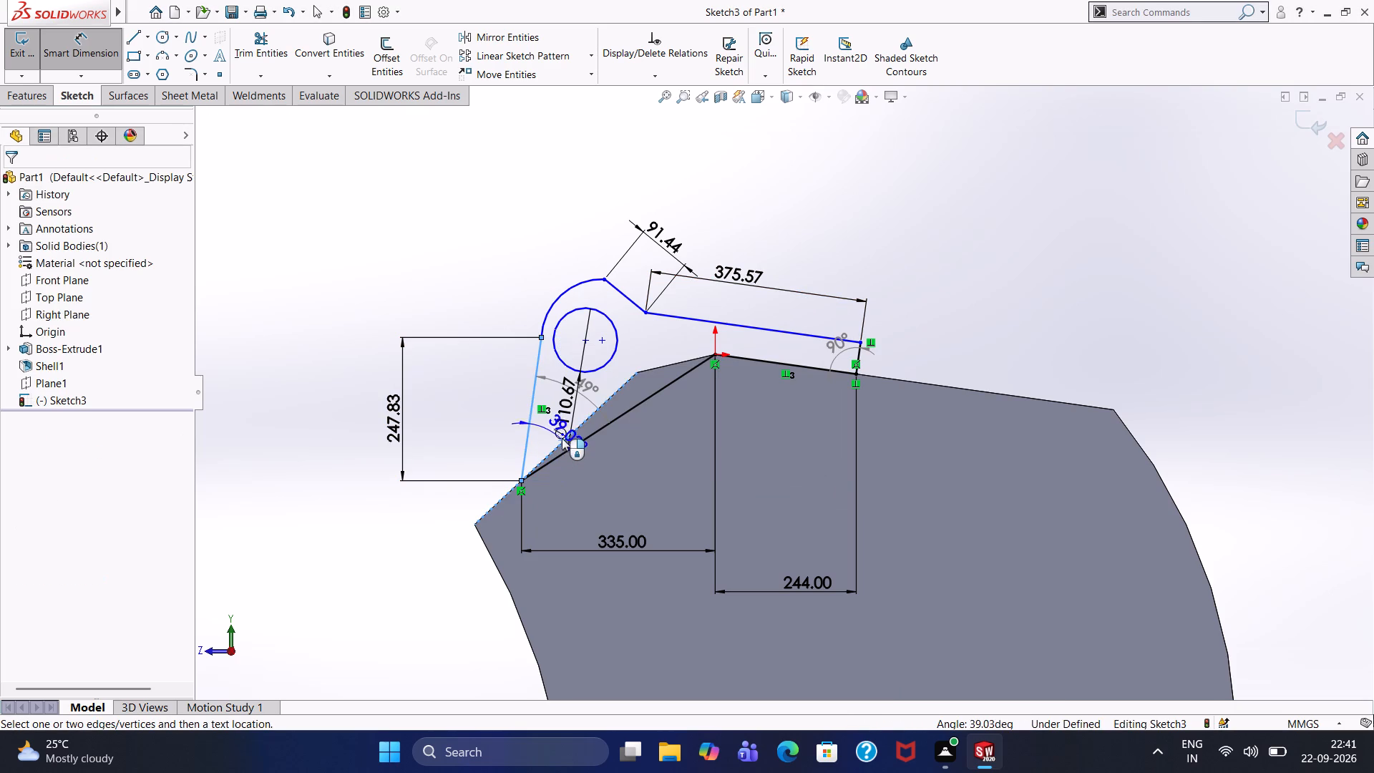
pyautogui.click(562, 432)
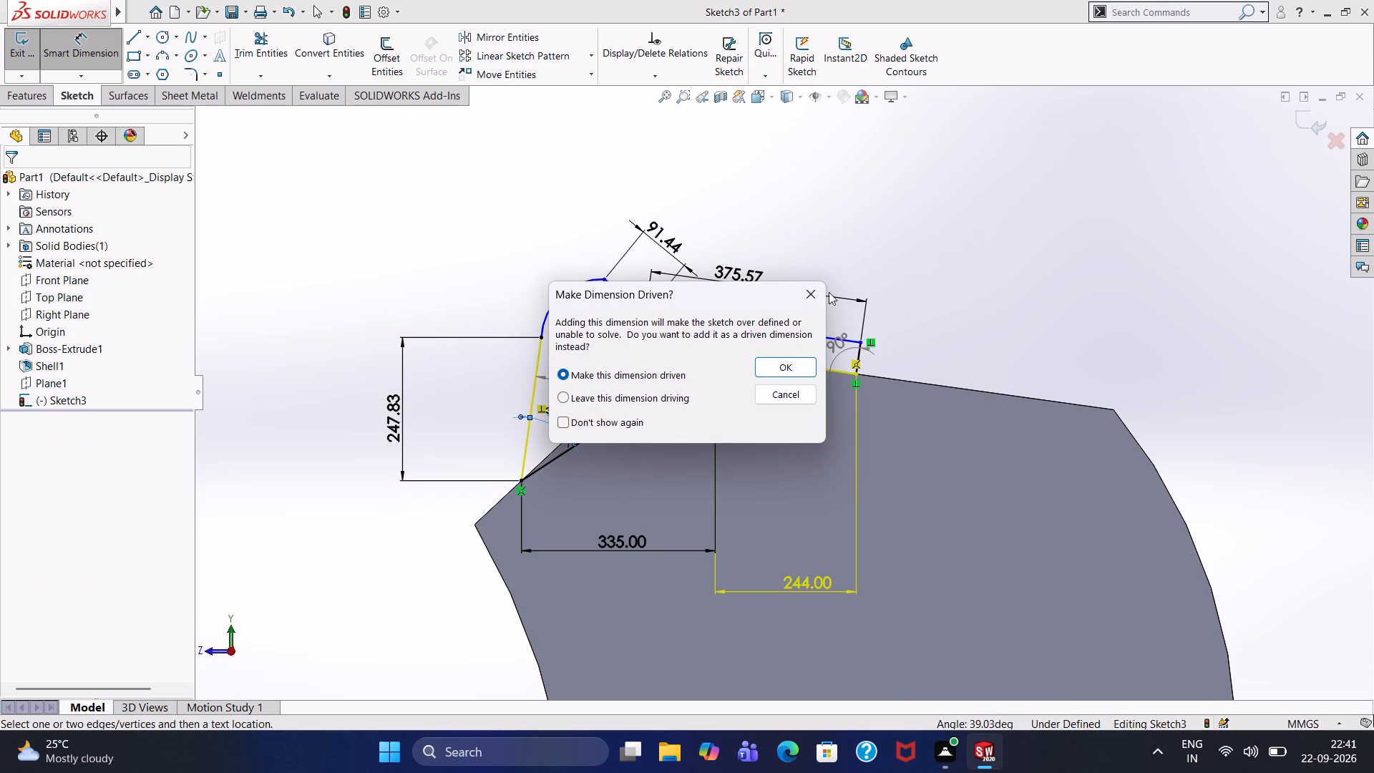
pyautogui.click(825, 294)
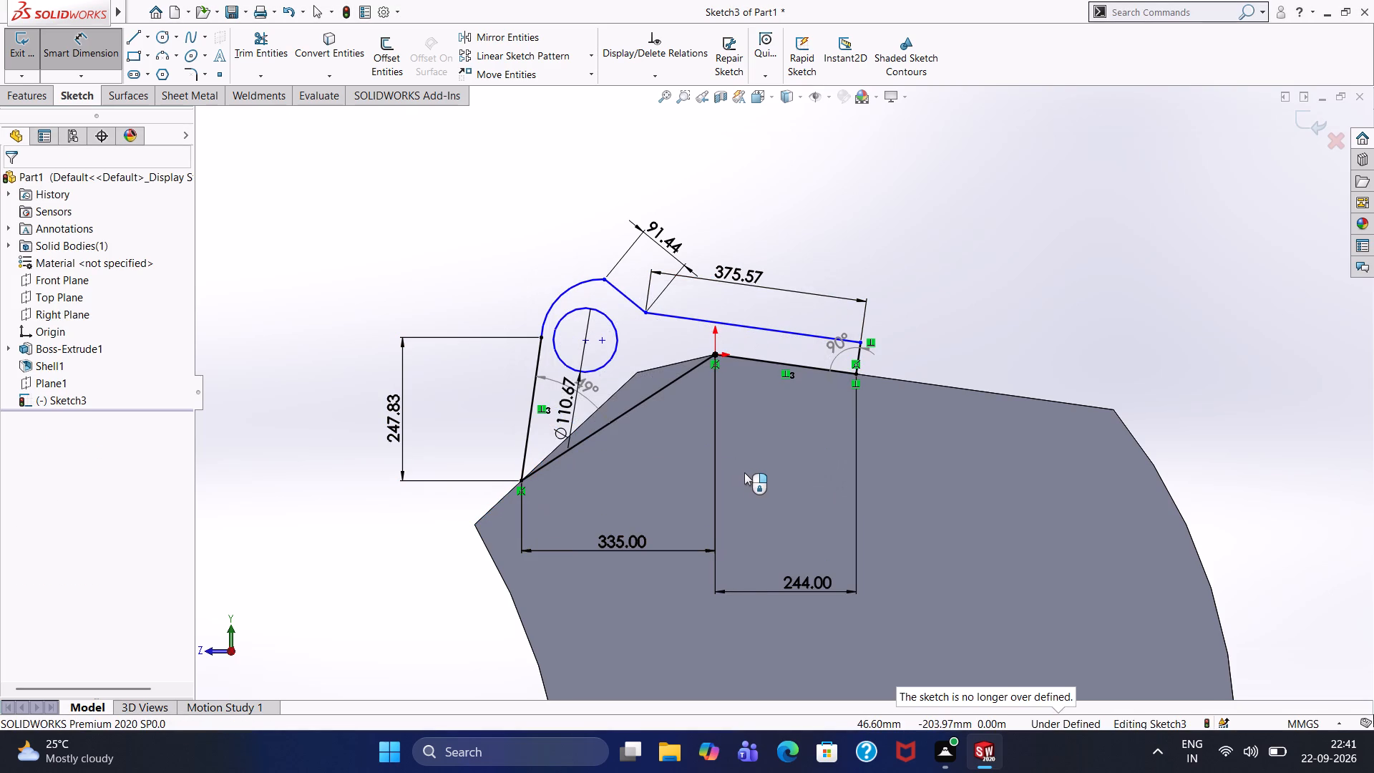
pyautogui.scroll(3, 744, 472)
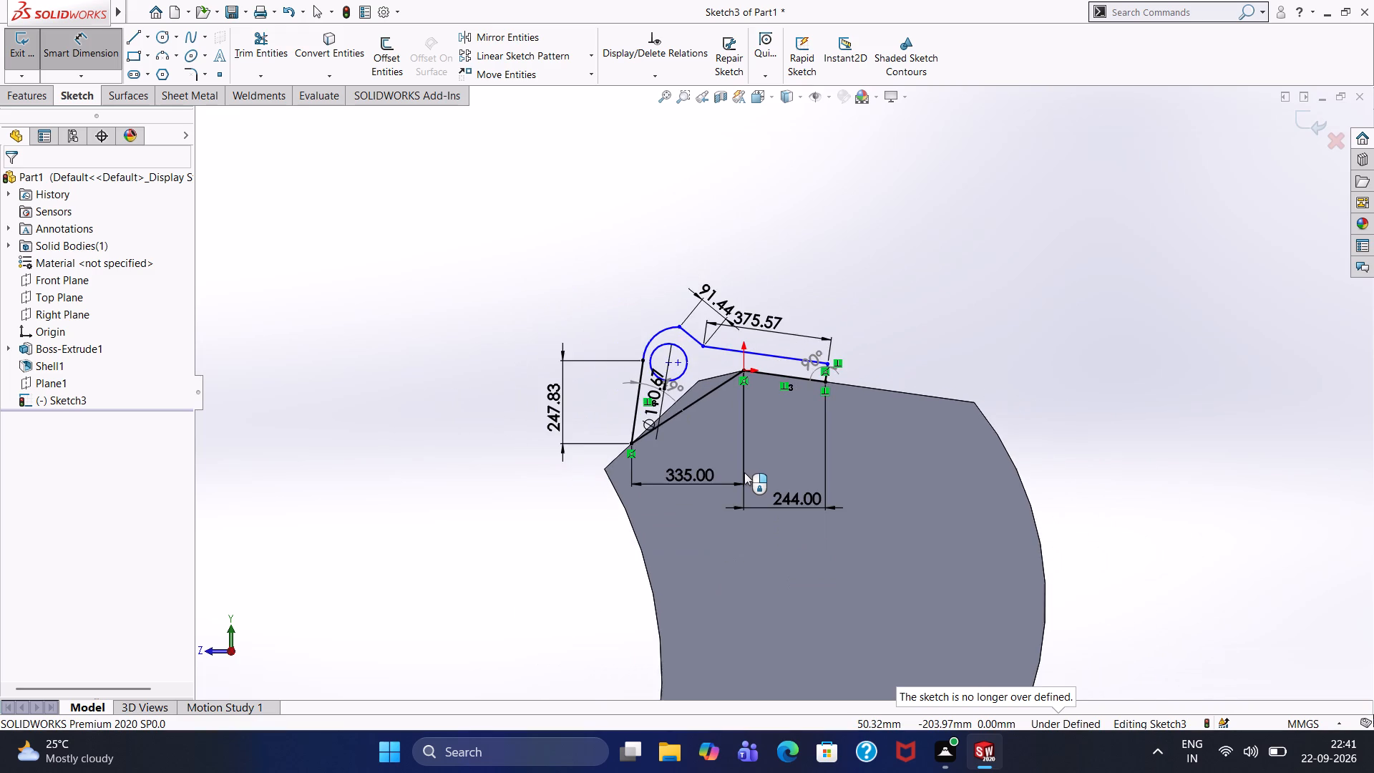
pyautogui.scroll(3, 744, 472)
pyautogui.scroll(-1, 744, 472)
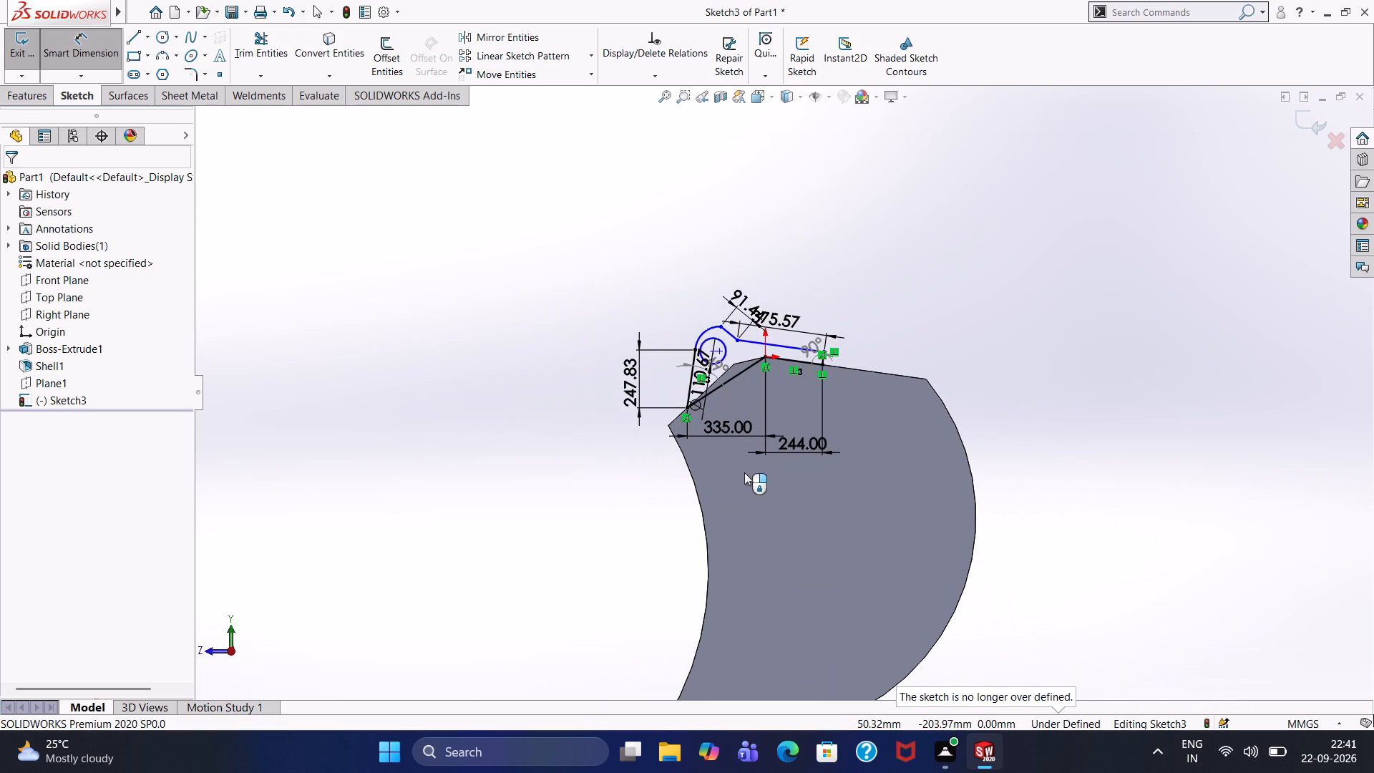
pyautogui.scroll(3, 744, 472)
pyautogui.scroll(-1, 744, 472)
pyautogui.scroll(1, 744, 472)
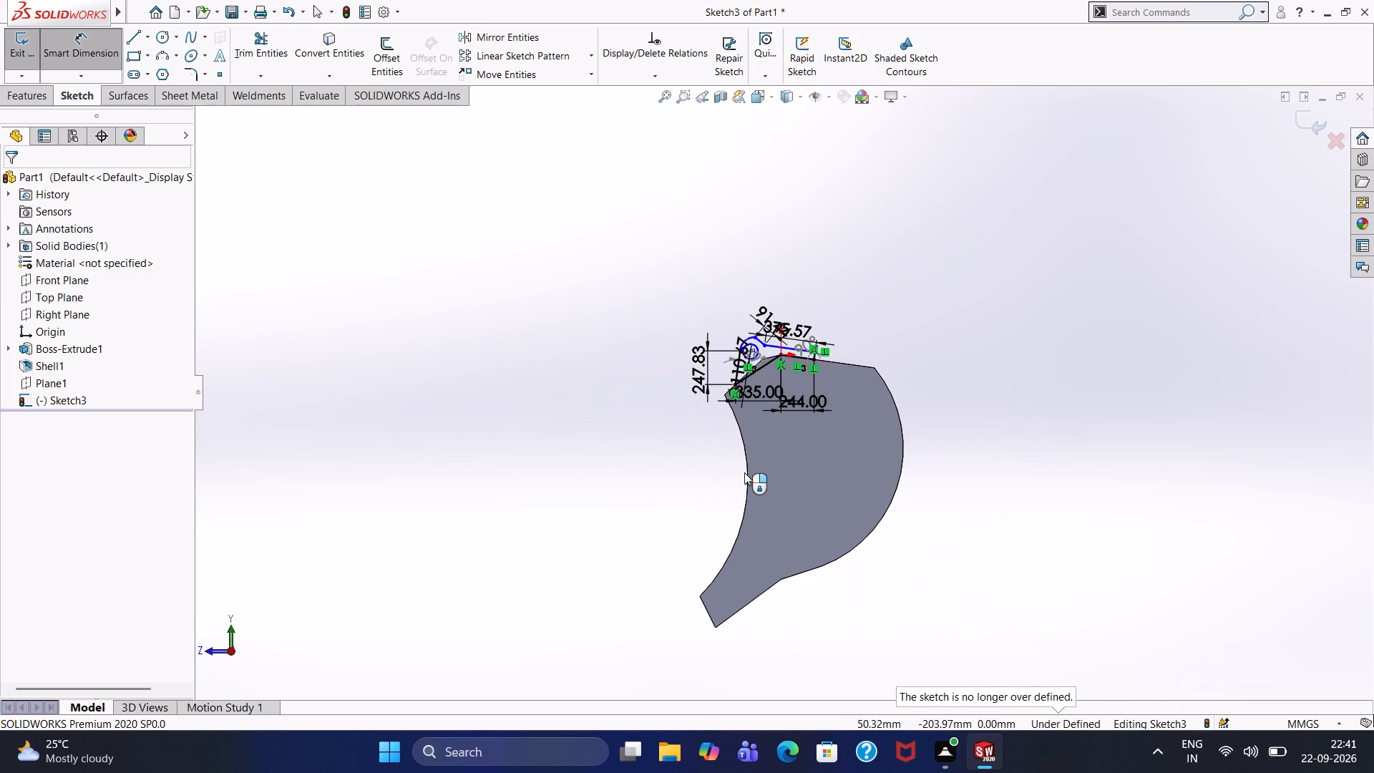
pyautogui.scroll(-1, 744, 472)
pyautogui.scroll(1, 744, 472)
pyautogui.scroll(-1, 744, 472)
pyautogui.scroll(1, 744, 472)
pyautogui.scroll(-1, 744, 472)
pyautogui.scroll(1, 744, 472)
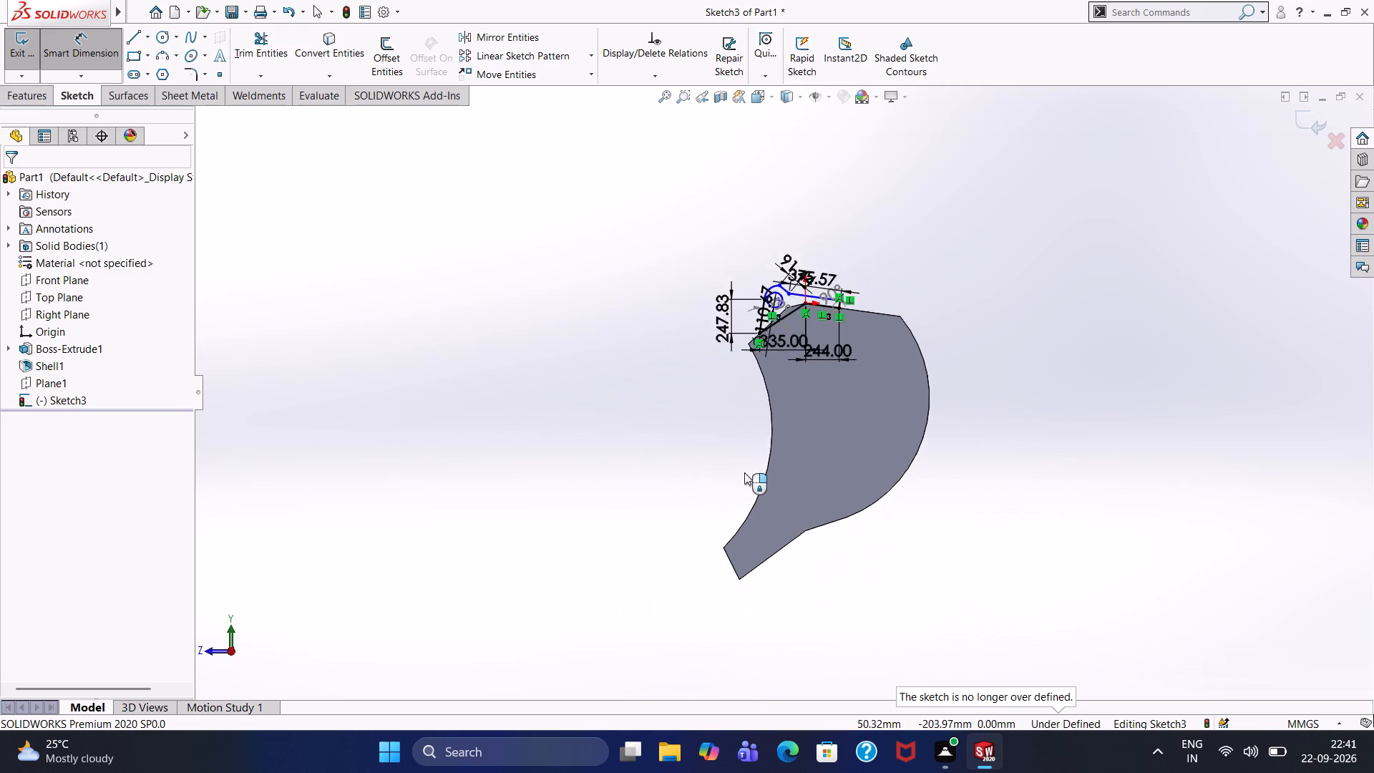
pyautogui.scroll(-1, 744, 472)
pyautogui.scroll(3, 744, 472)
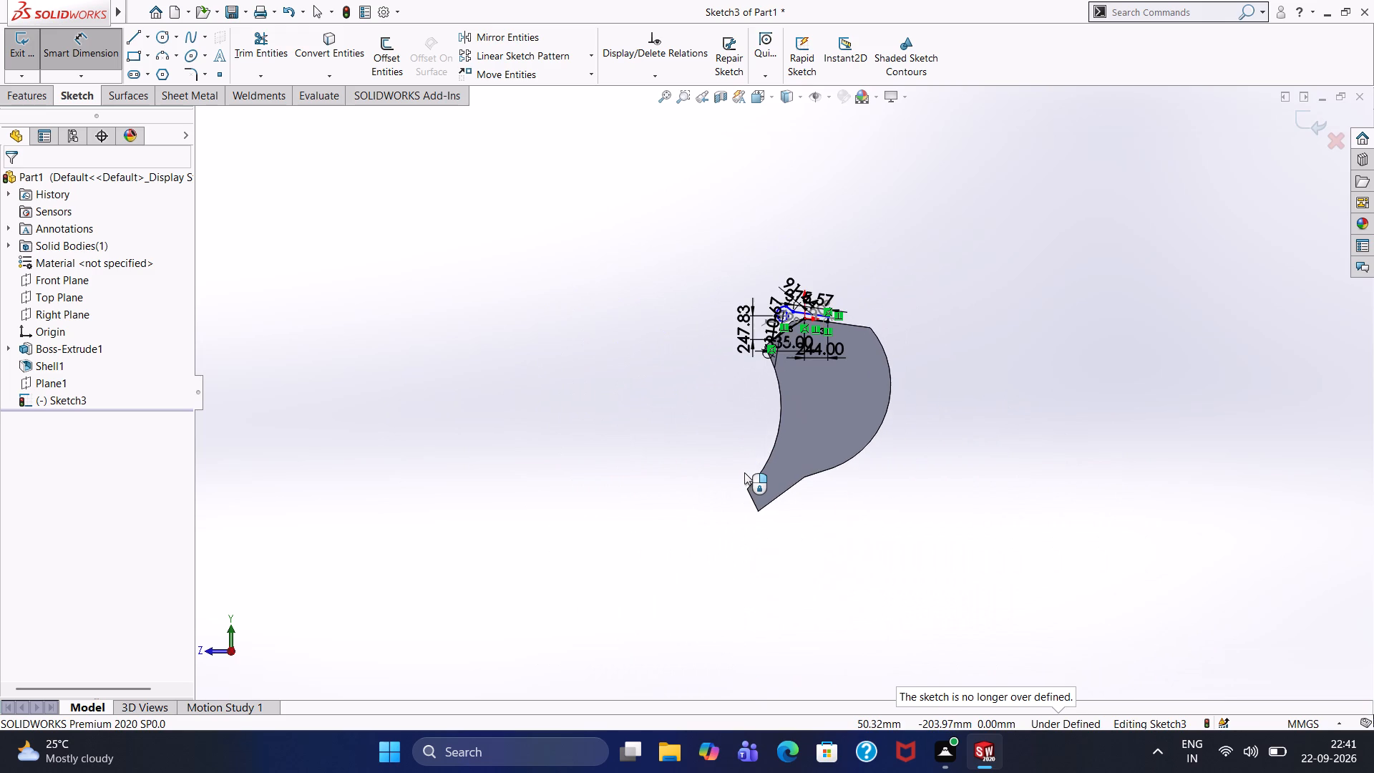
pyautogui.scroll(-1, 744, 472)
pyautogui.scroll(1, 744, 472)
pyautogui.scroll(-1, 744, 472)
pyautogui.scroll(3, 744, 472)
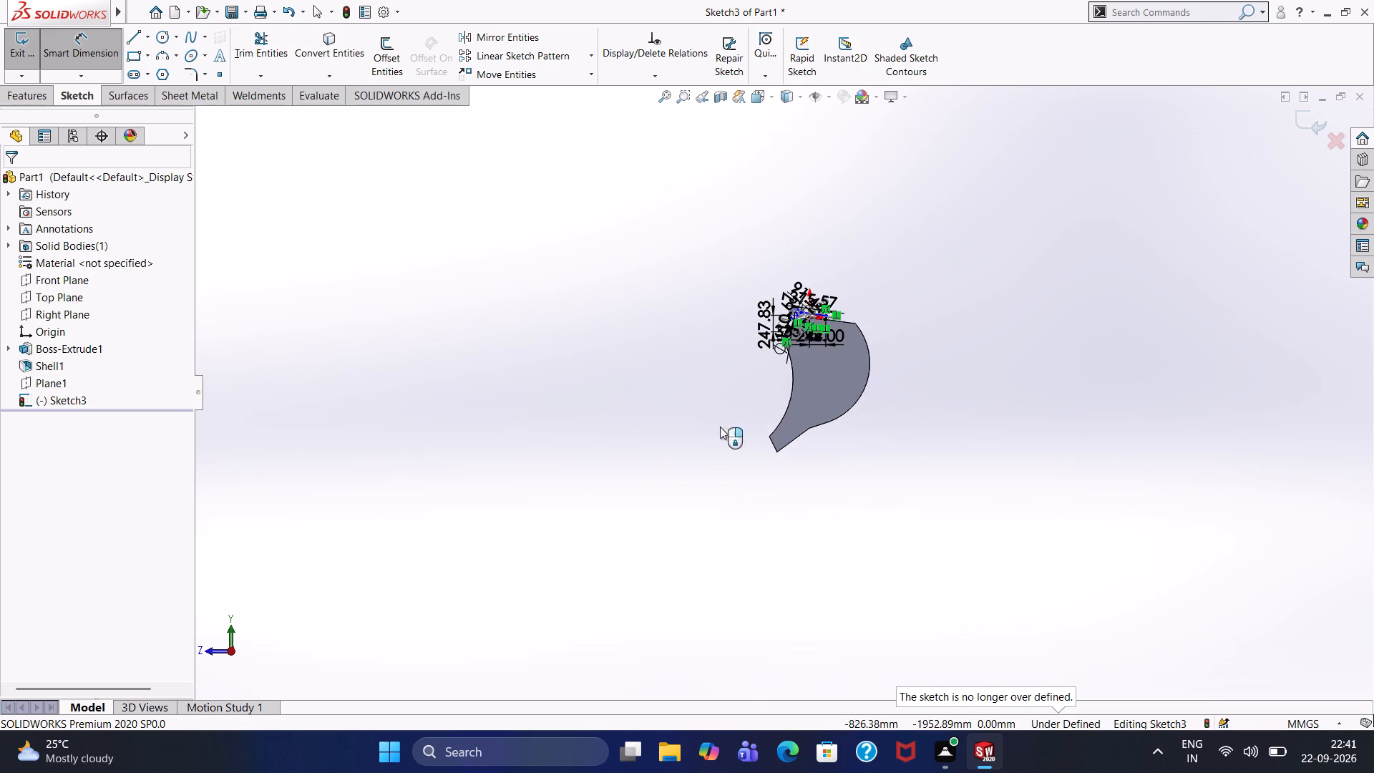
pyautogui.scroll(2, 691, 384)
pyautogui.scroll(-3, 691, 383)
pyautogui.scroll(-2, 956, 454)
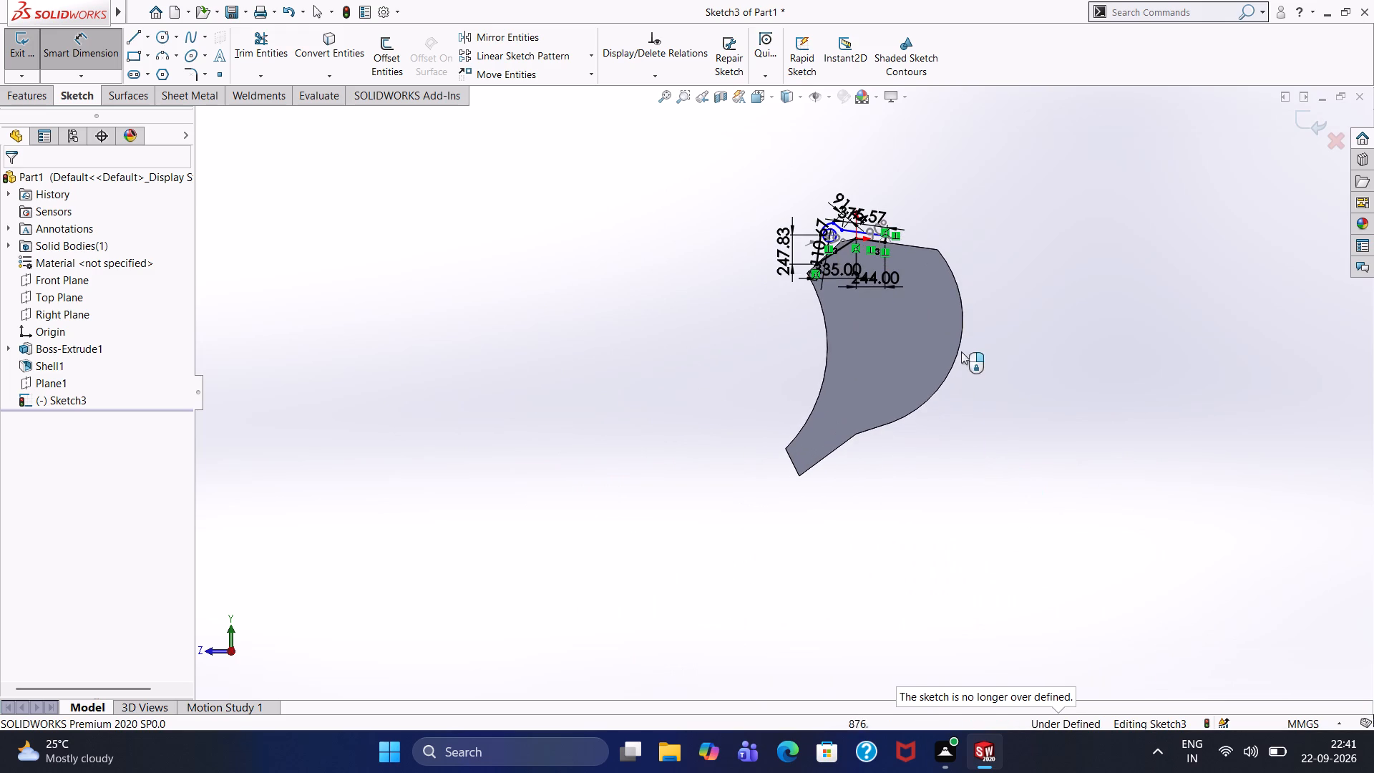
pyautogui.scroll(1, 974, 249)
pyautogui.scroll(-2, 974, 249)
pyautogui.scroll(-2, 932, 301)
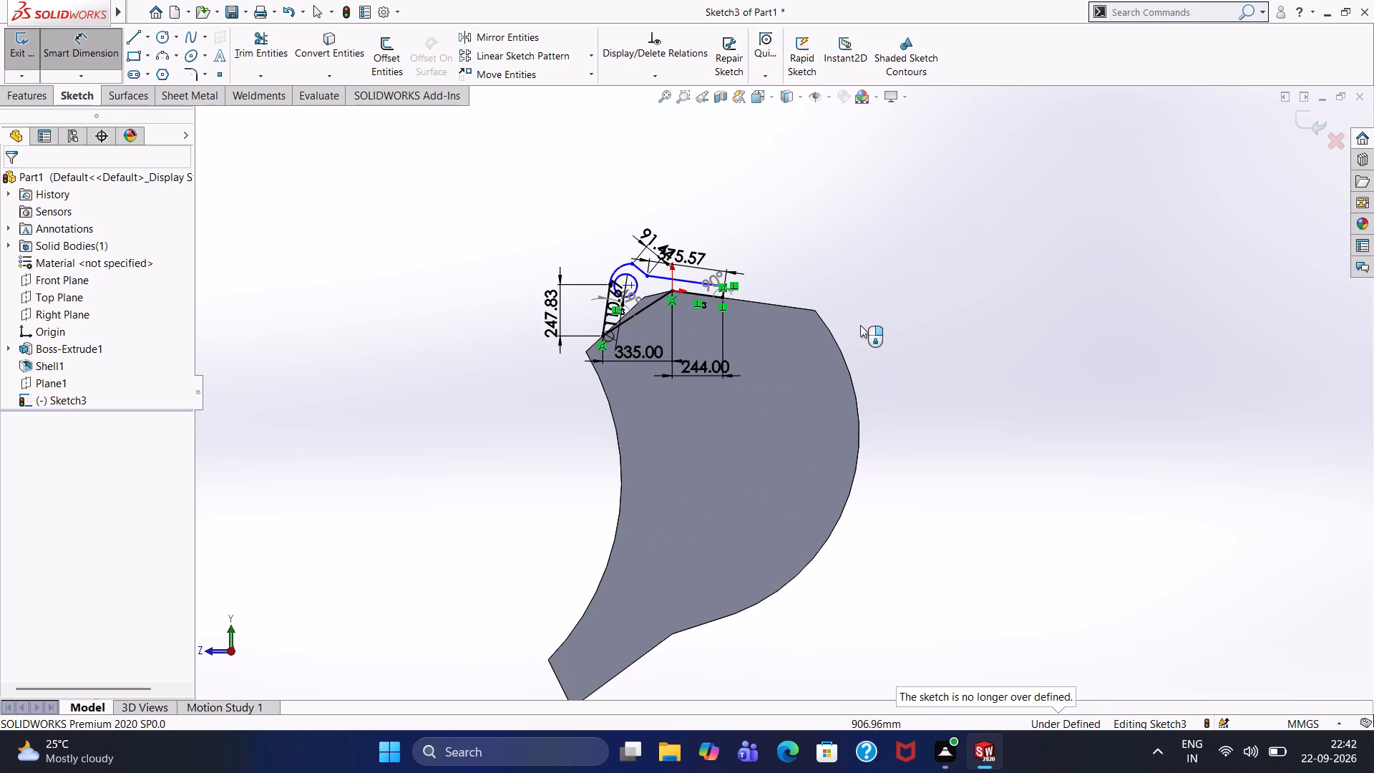
# Close the mounting-ear sketch and return to the part model.
pyautogui.scroll(-1, 860, 325)
pyautogui.scroll(3, 860, 325)
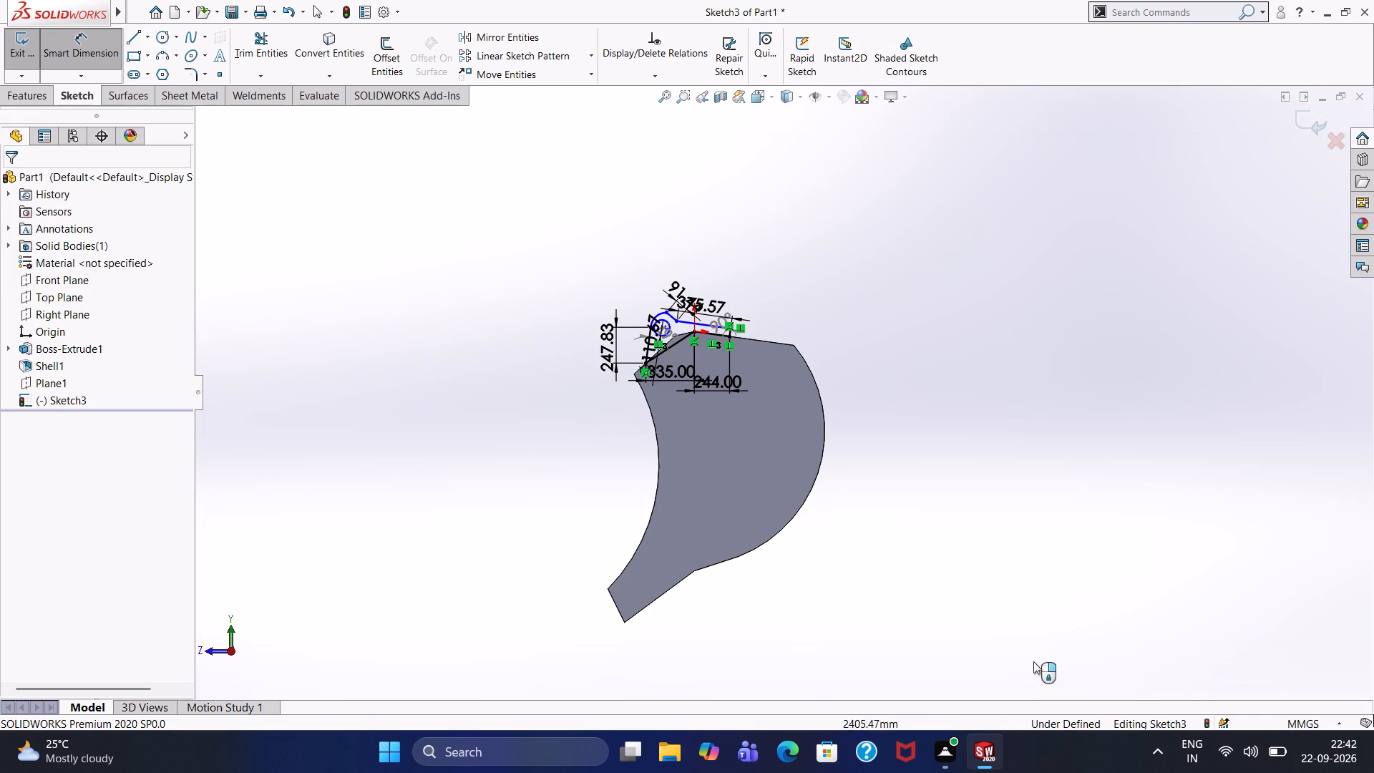
pyautogui.scroll(1, 832, 507)
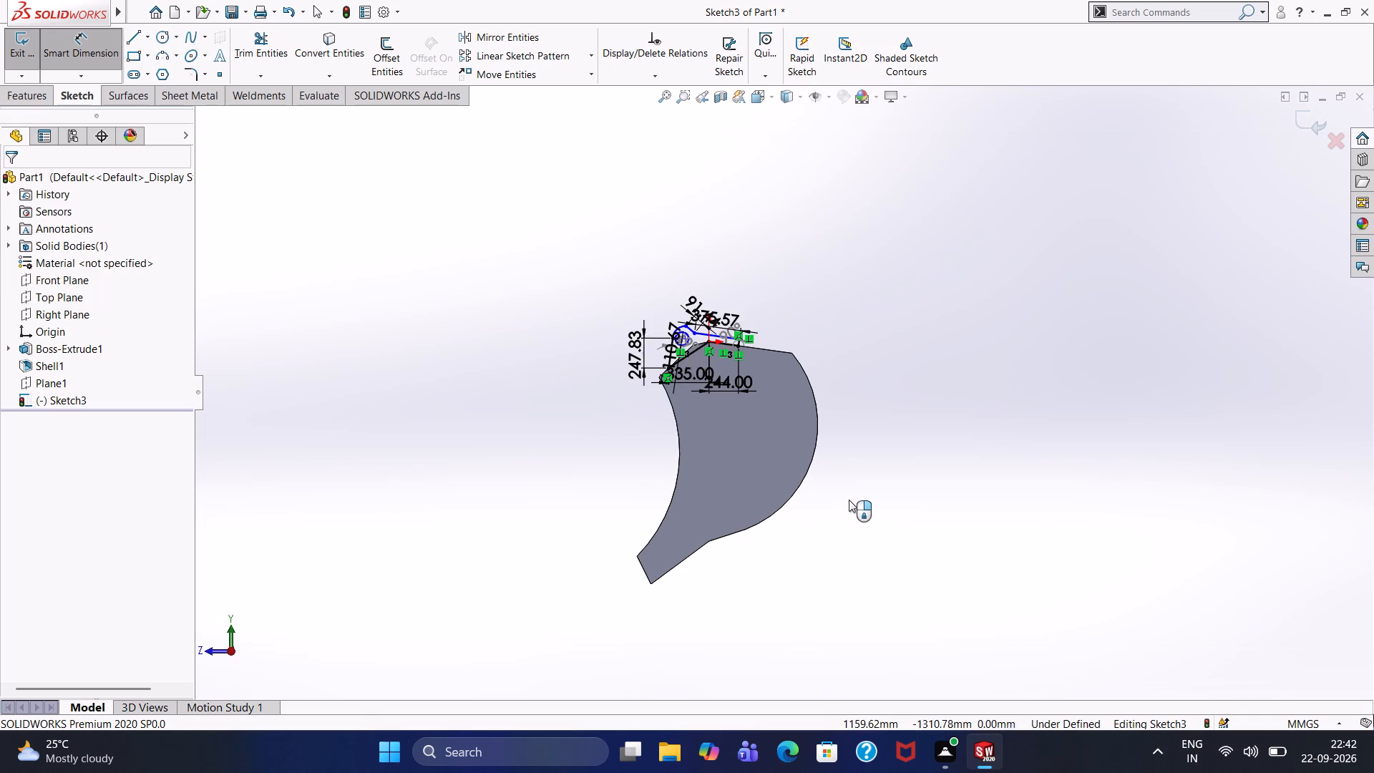
pyautogui.scroll(-1, 849, 500)
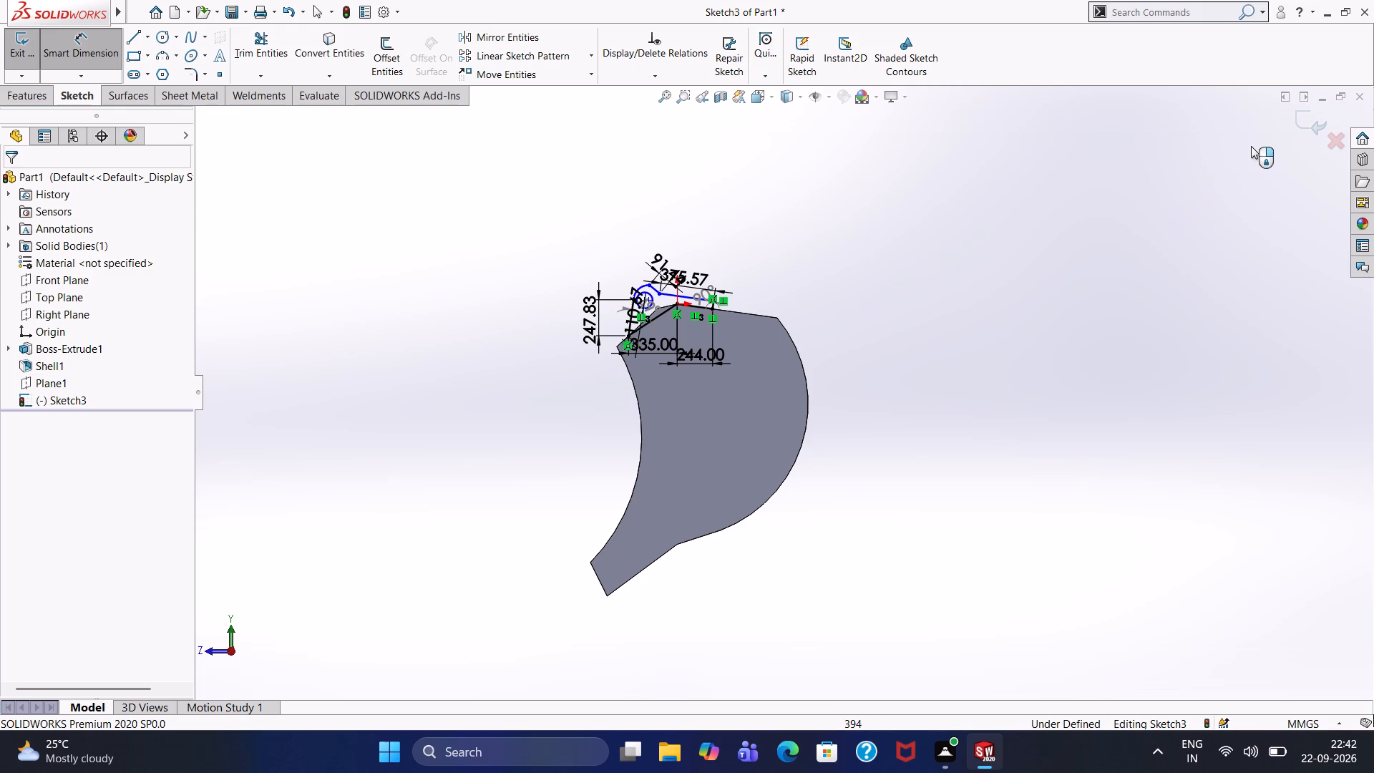
pyautogui.click(1301, 125)
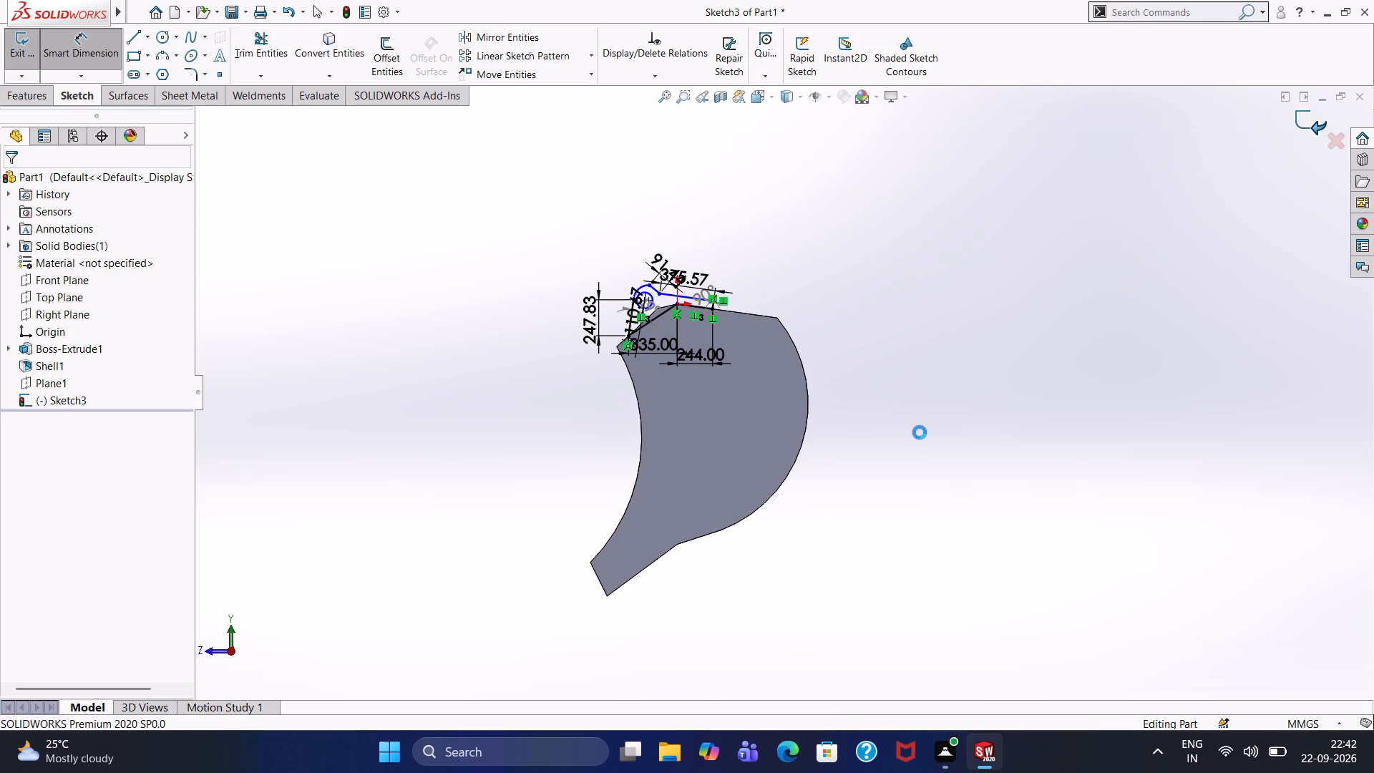
# Examine from several angles how the mounting-ear sketch sits on the top of the bucket.
pyautogui.moveTo(895, 405); pyautogui.dragTo(986, 399, button='middle')
pyautogui.moveTo(986, 399); pyautogui.dragTo(1071, 398, button='middle')
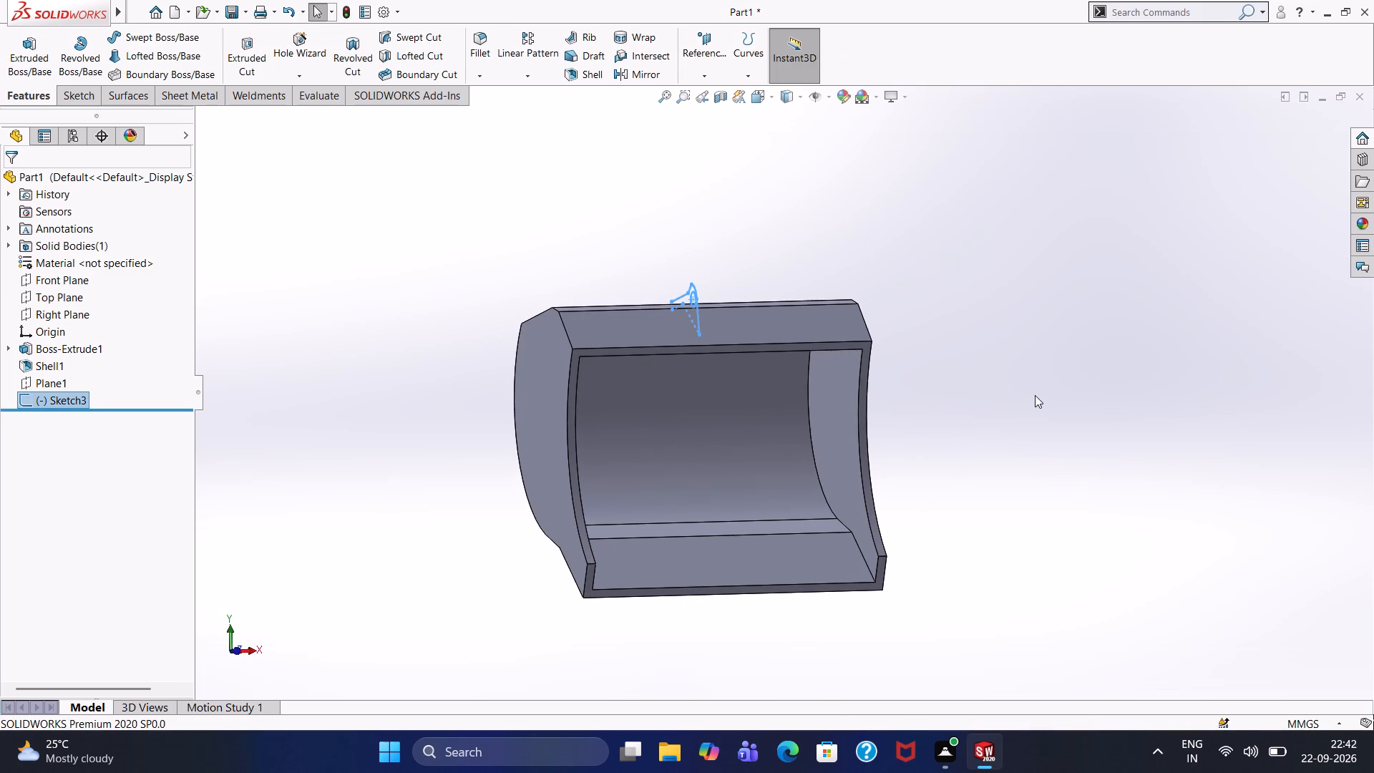
pyautogui.moveTo(1035, 395); pyautogui.dragTo(1147, 394, button='middle')
pyautogui.moveTo(1148, 394); pyautogui.dragTo(1019, 439, button='middle')
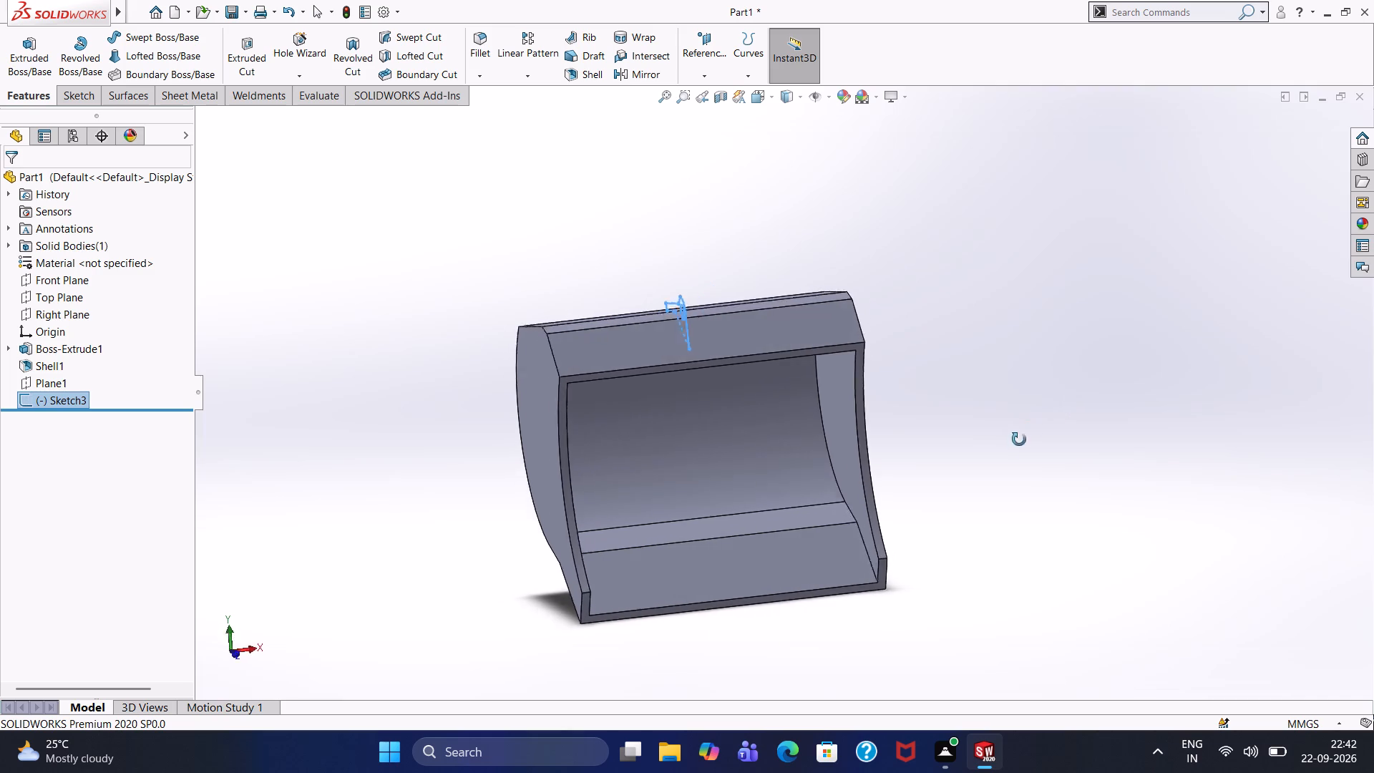
pyautogui.moveTo(1019, 439); pyautogui.dragTo(915, 470, button='middle')
pyautogui.moveTo(909, 317); pyautogui.dragTo(905, 363, button='middle')
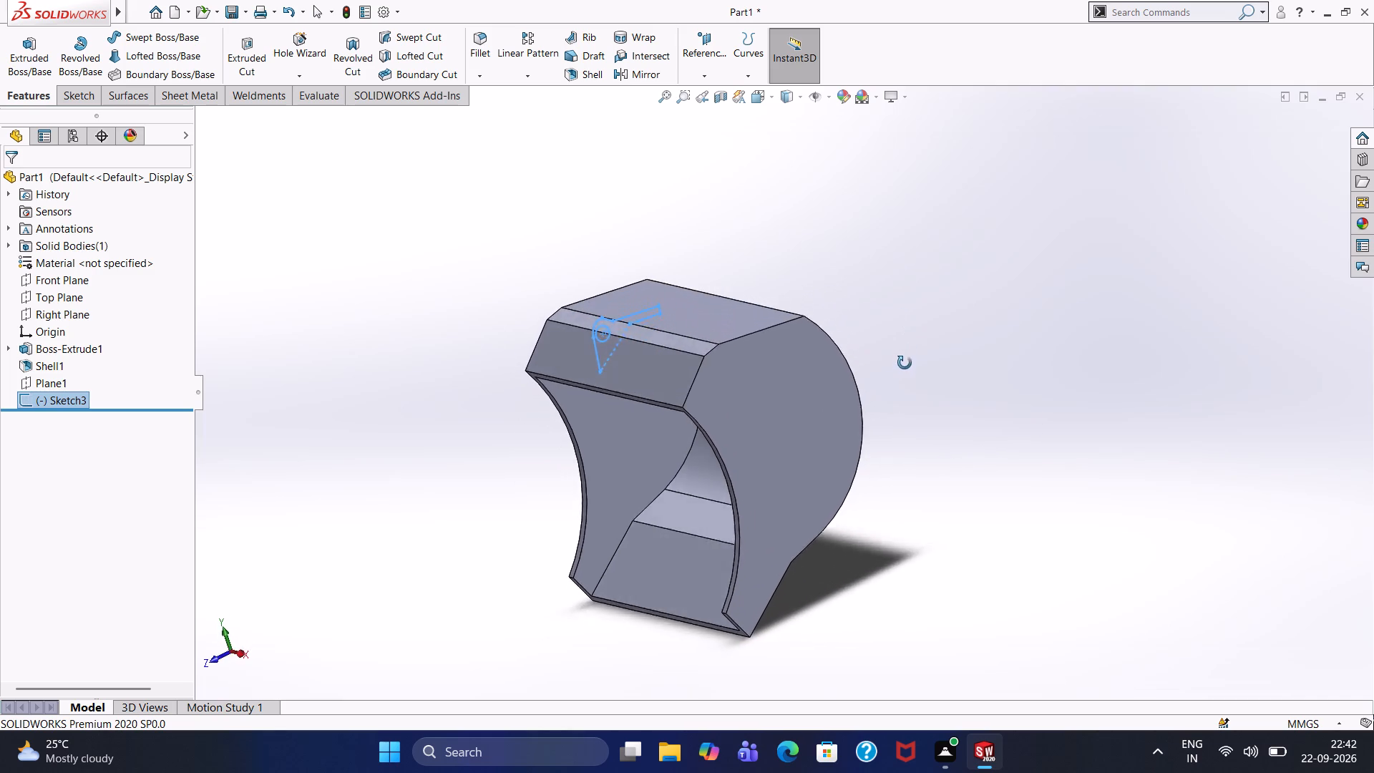
pyautogui.moveTo(905, 363); pyautogui.dragTo(866, 389, button='middle')
pyautogui.scroll(-1, 866, 389)
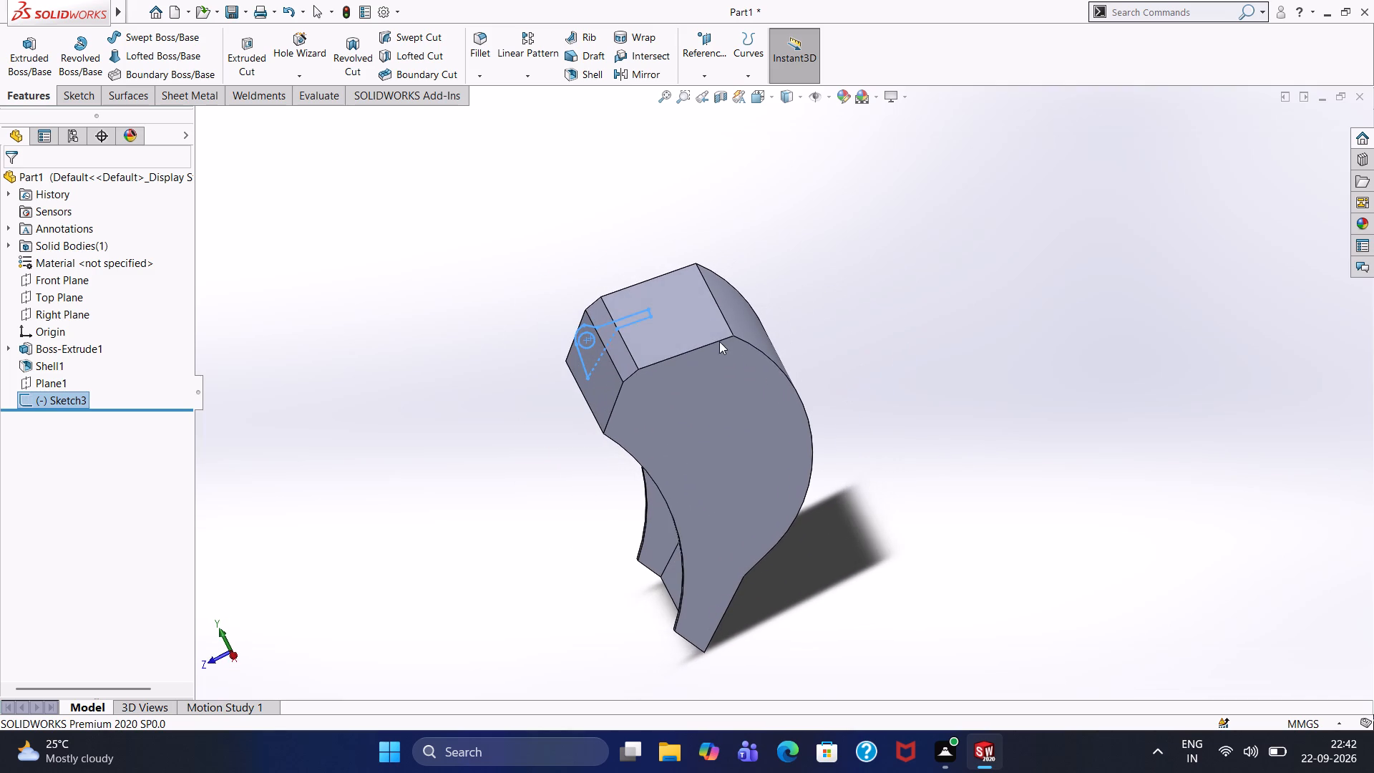
pyautogui.click(728, 219)
pyautogui.moveTo(656, 322); pyautogui.dragTo(676, 269, button='middle')
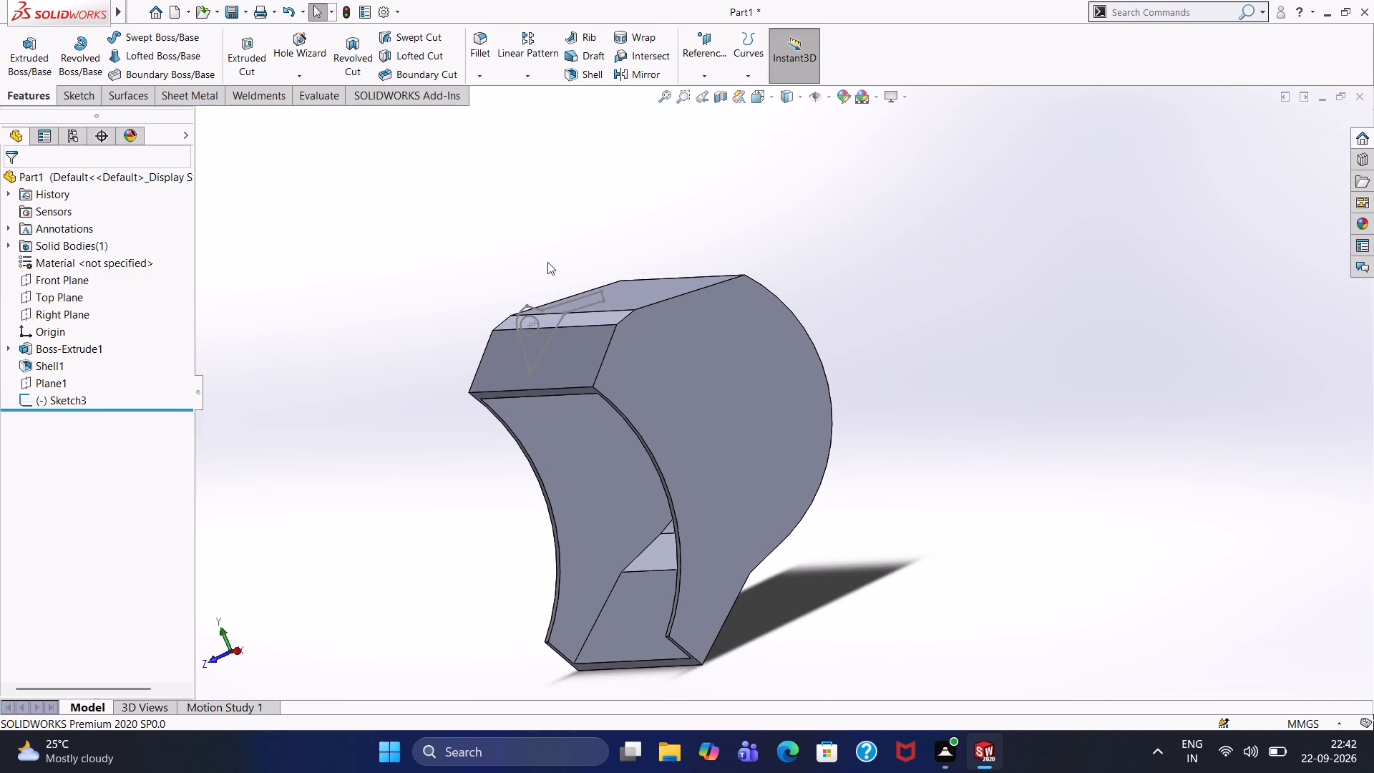
pyautogui.moveTo(505, 258); pyautogui.dragTo(522, 248, button='middle')
pyautogui.moveTo(522, 248); pyautogui.dragTo(547, 236, button='middle')
pyautogui.moveTo(573, 232); pyautogui.dragTo(581, 227, button='middle')
pyautogui.moveTo(563, 233); pyautogui.dragTo(562, 233, button='middle')
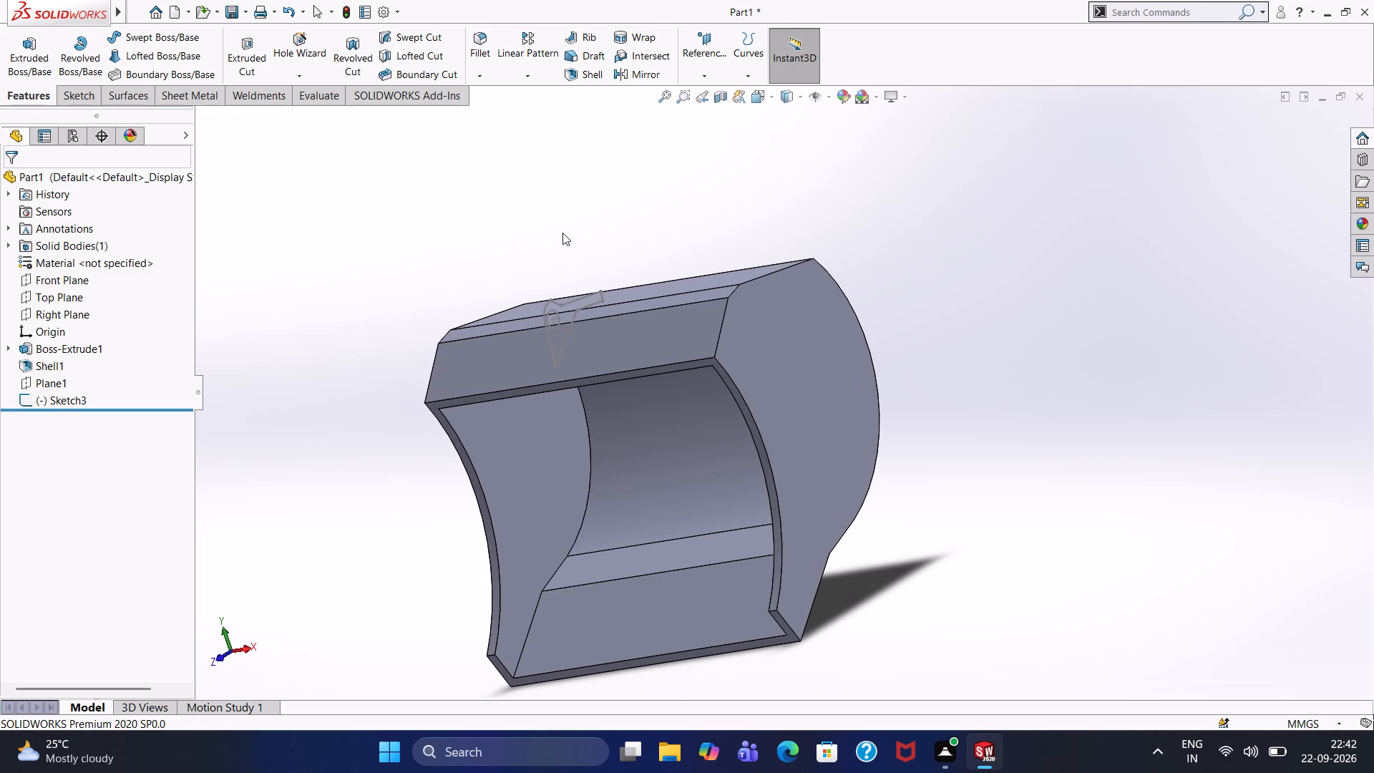
pyautogui.moveTo(562, 233); pyautogui.dragTo(522, 244, button='middle')
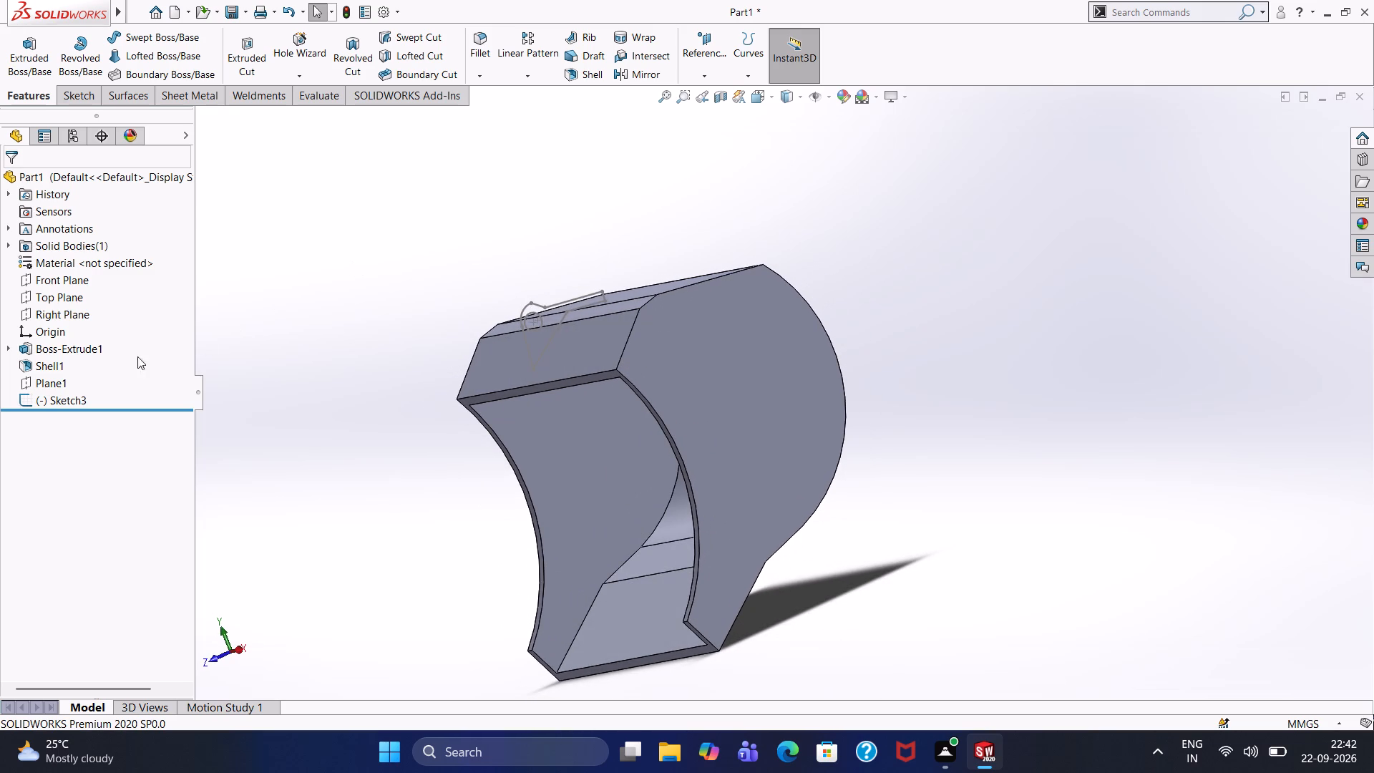
# Reopen the mounting-ear sketch and extrude it as a boss, Mid Plane, 803 mm deep, merged with the bucket.
pyautogui.click(54, 402)
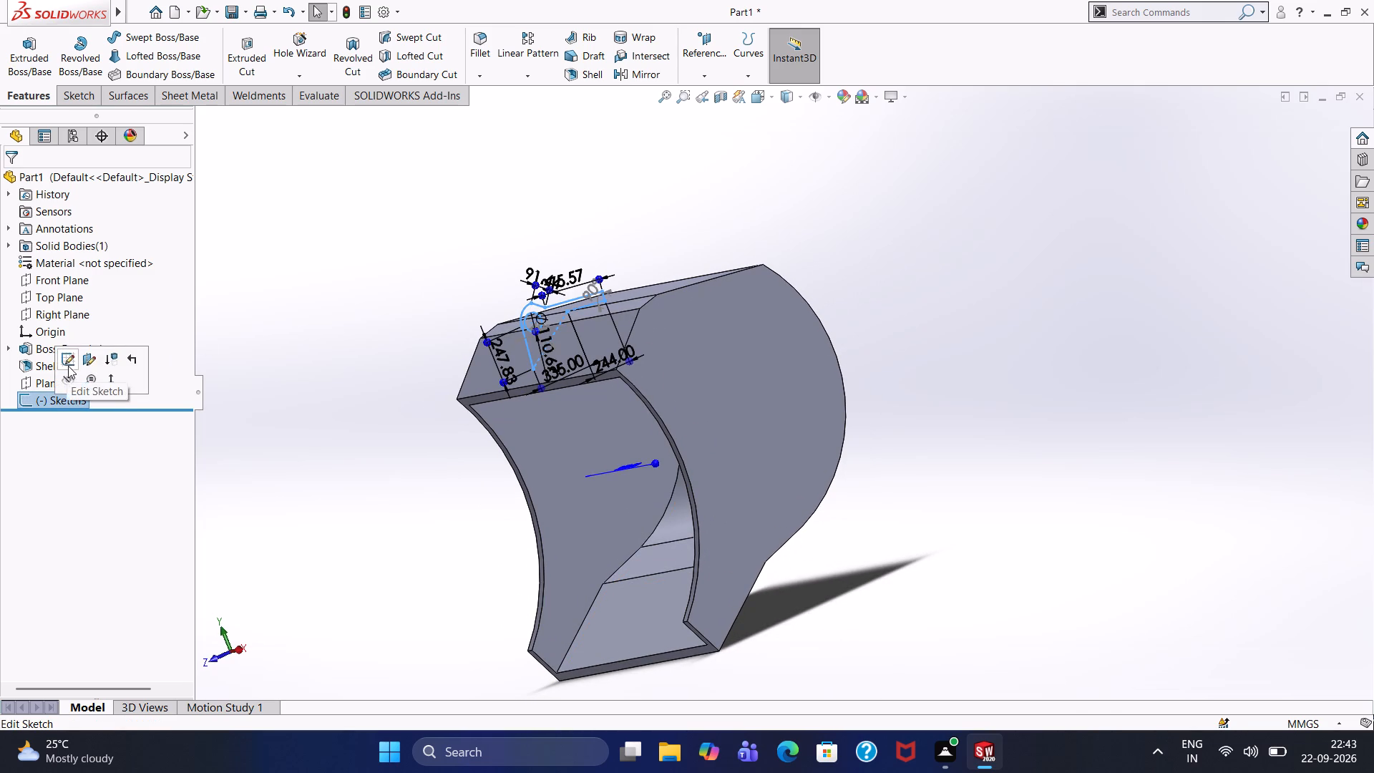
pyautogui.click(69, 361)
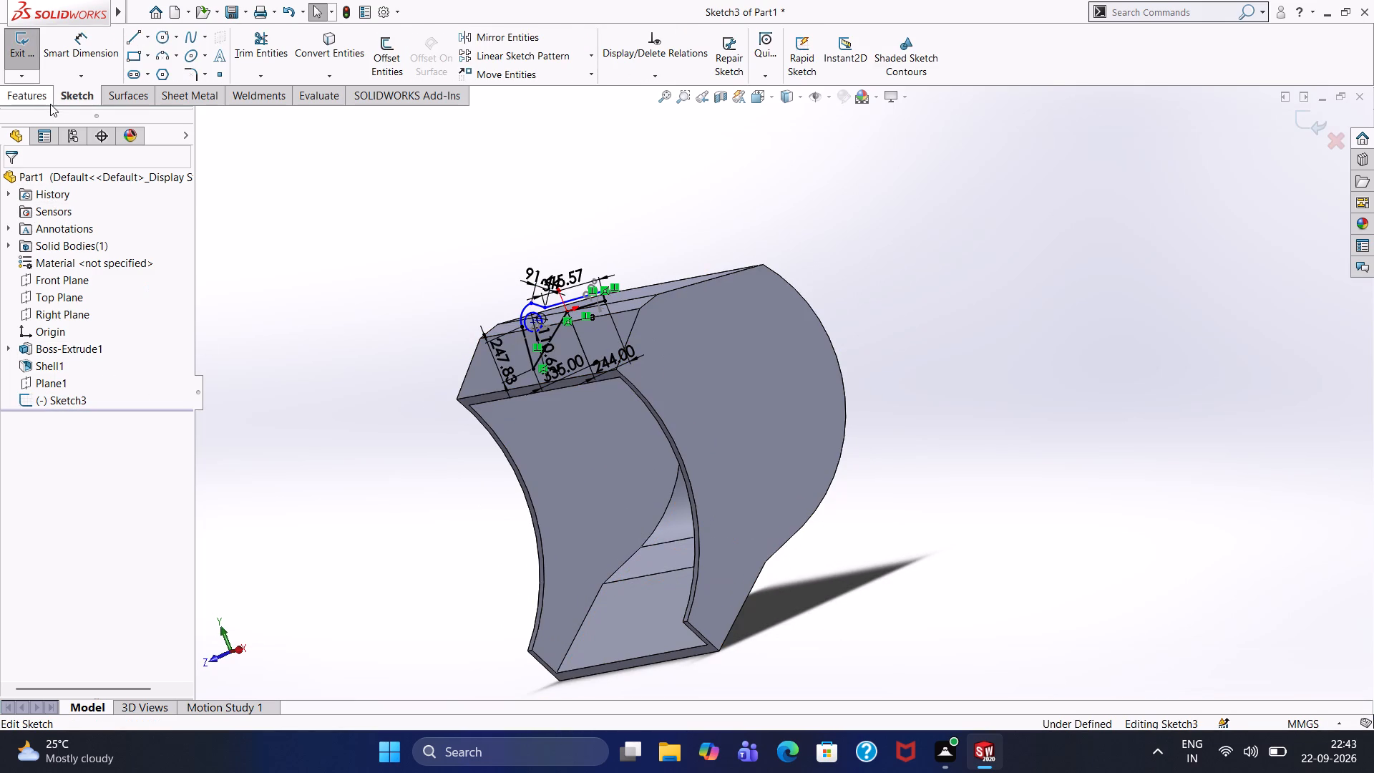
pyautogui.click(42, 94)
pyautogui.click(36, 80)
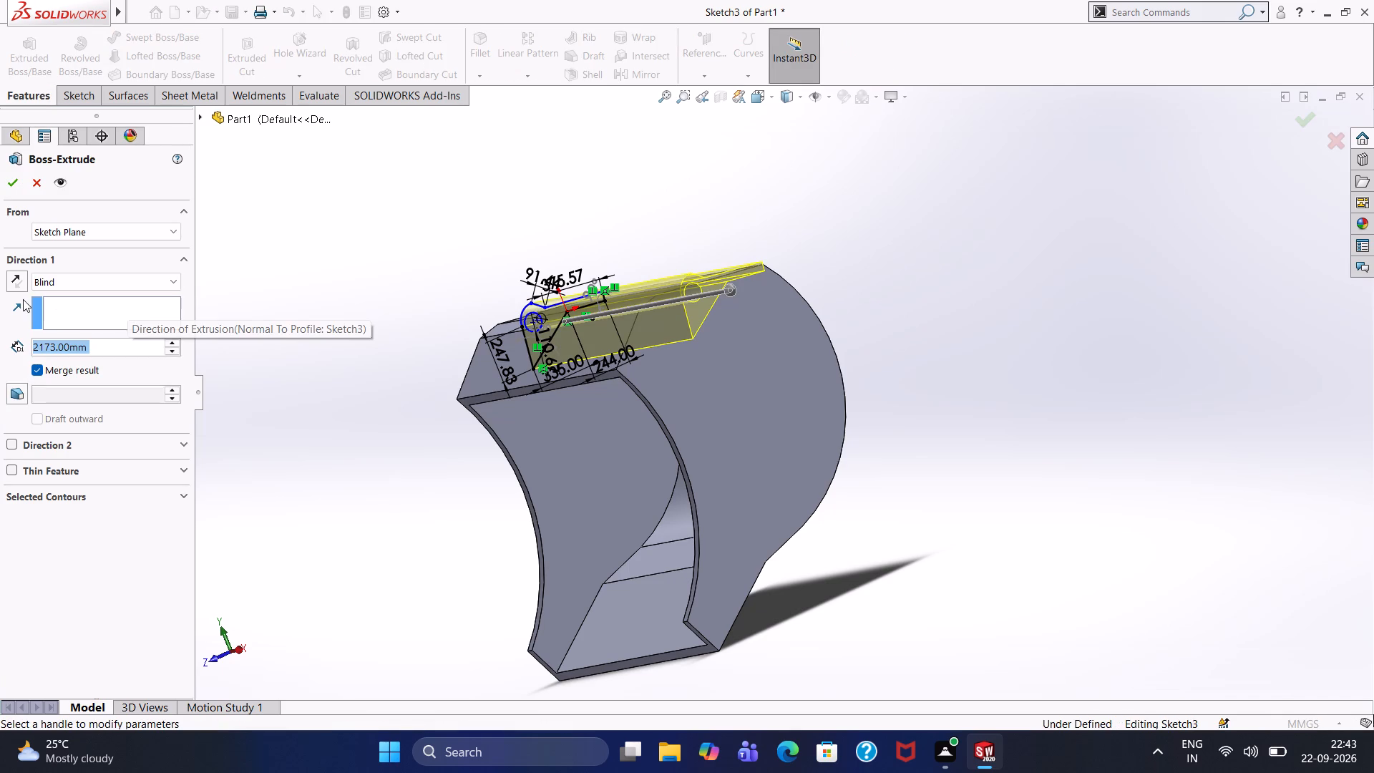
pyautogui.click(79, 276)
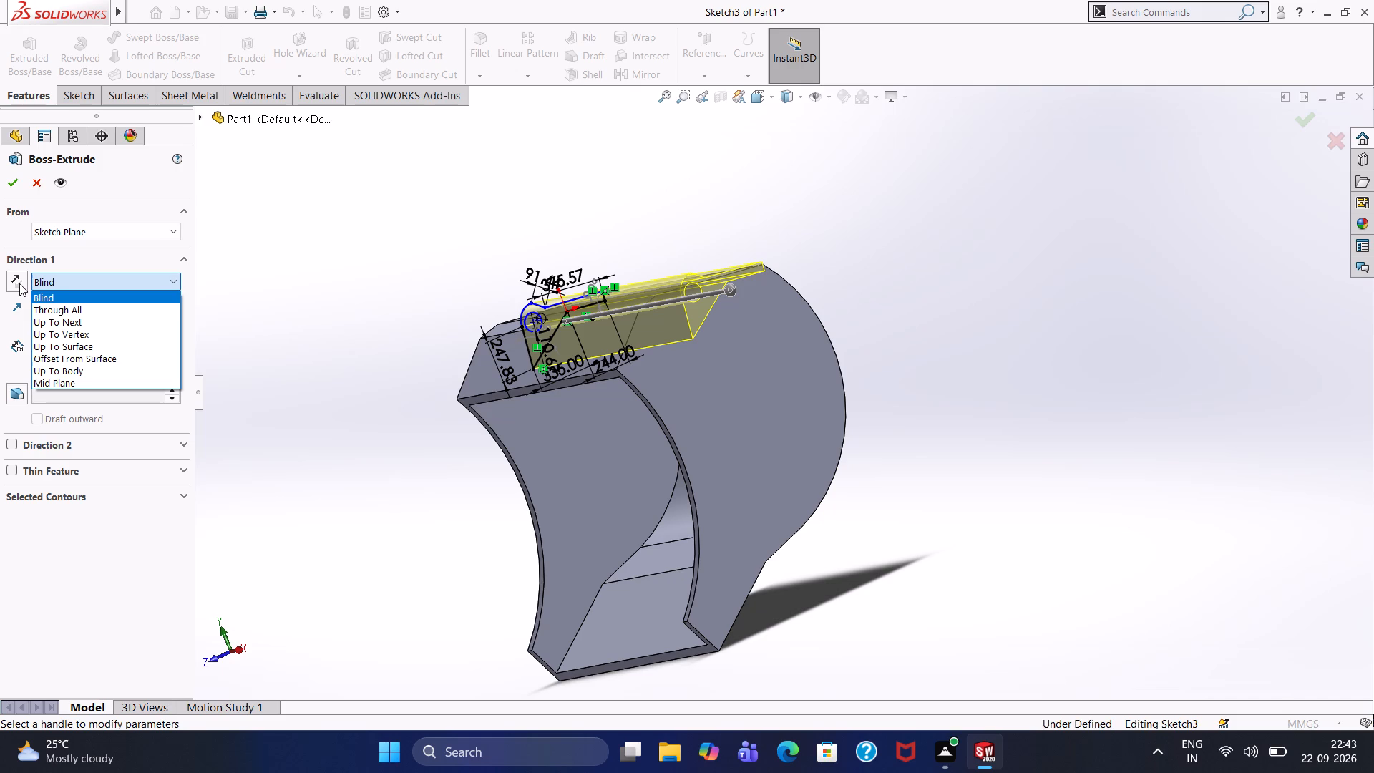
pyautogui.click(50, 384)
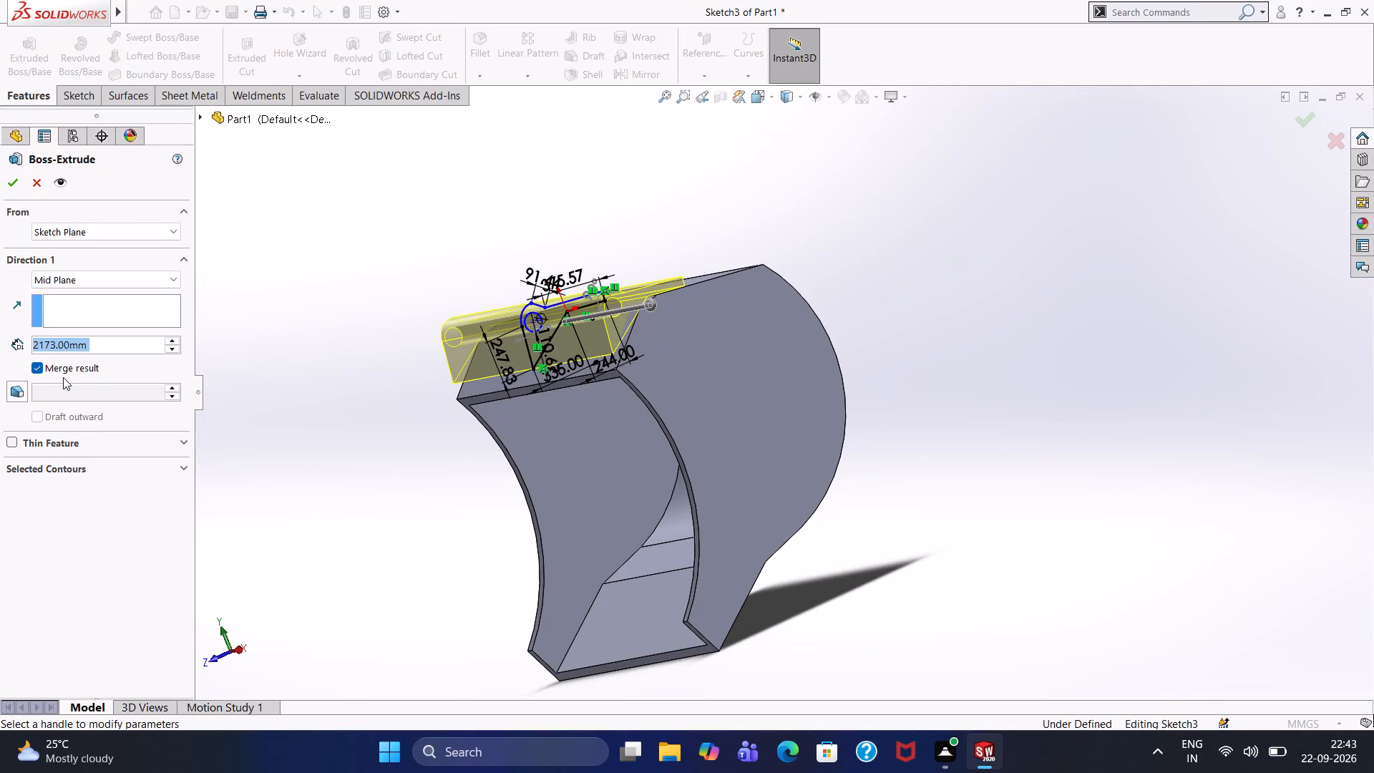
pyautogui.moveTo(295, 334); pyautogui.dragTo(356, 334, button='middle')
pyautogui.moveTo(358, 332); pyautogui.dragTo(392, 323, button='middle')
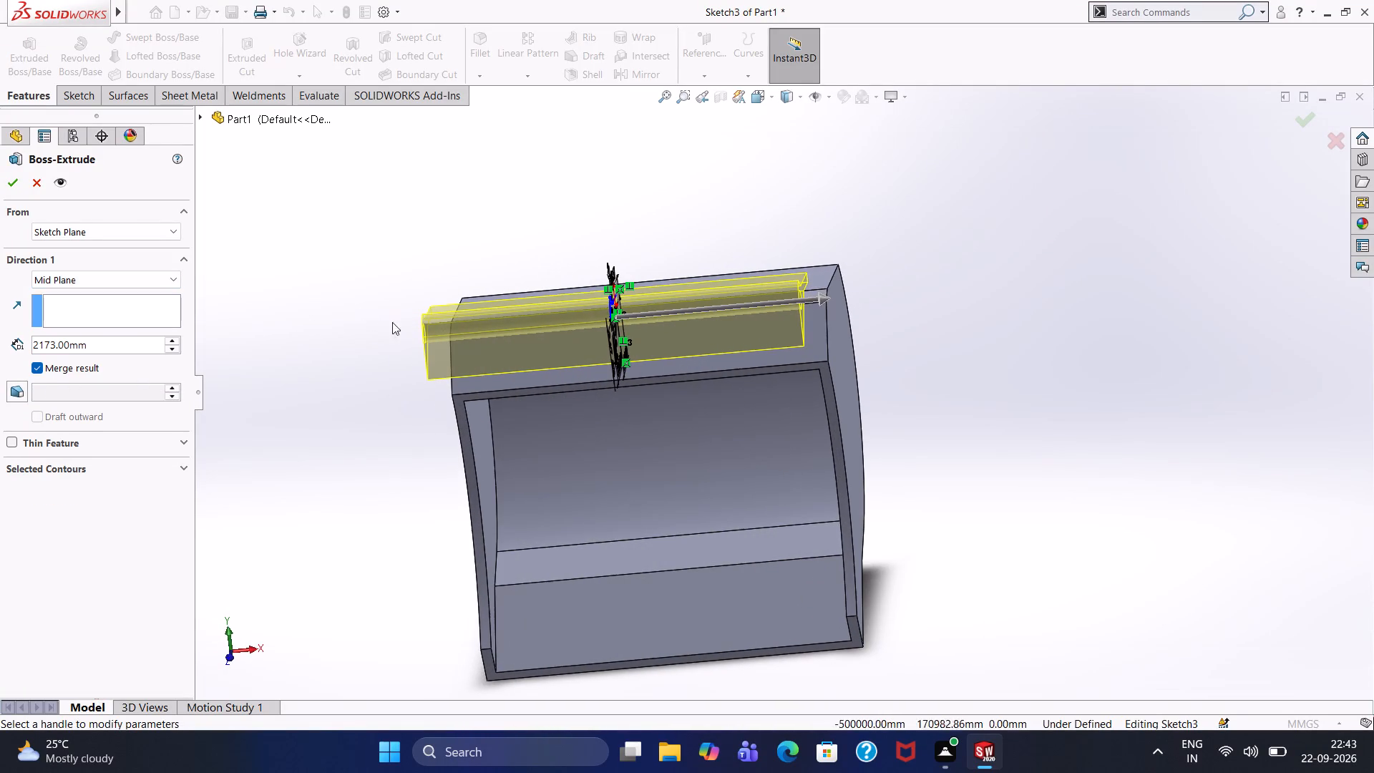
pyautogui.tripleClick(171, 346)
pyautogui.click(171, 346)
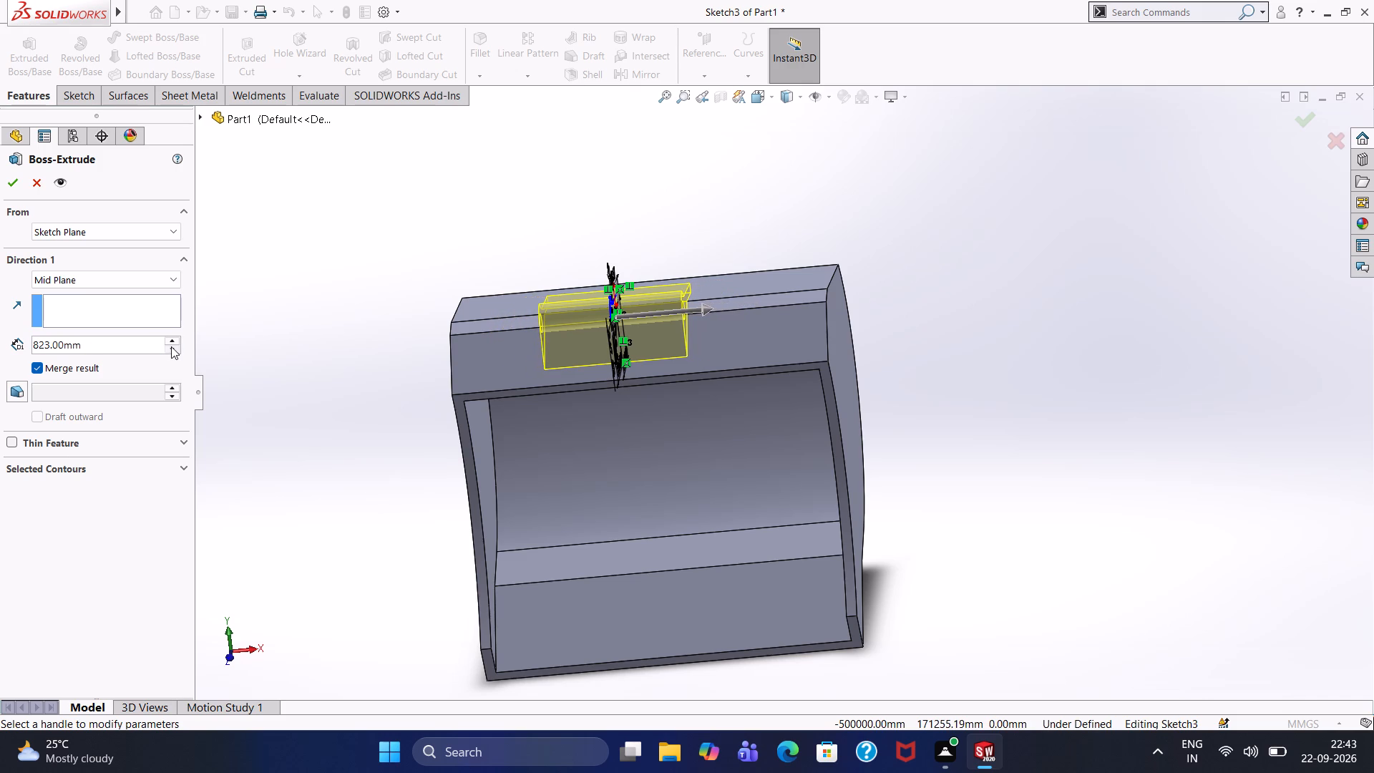
pyautogui.click(18, 192)
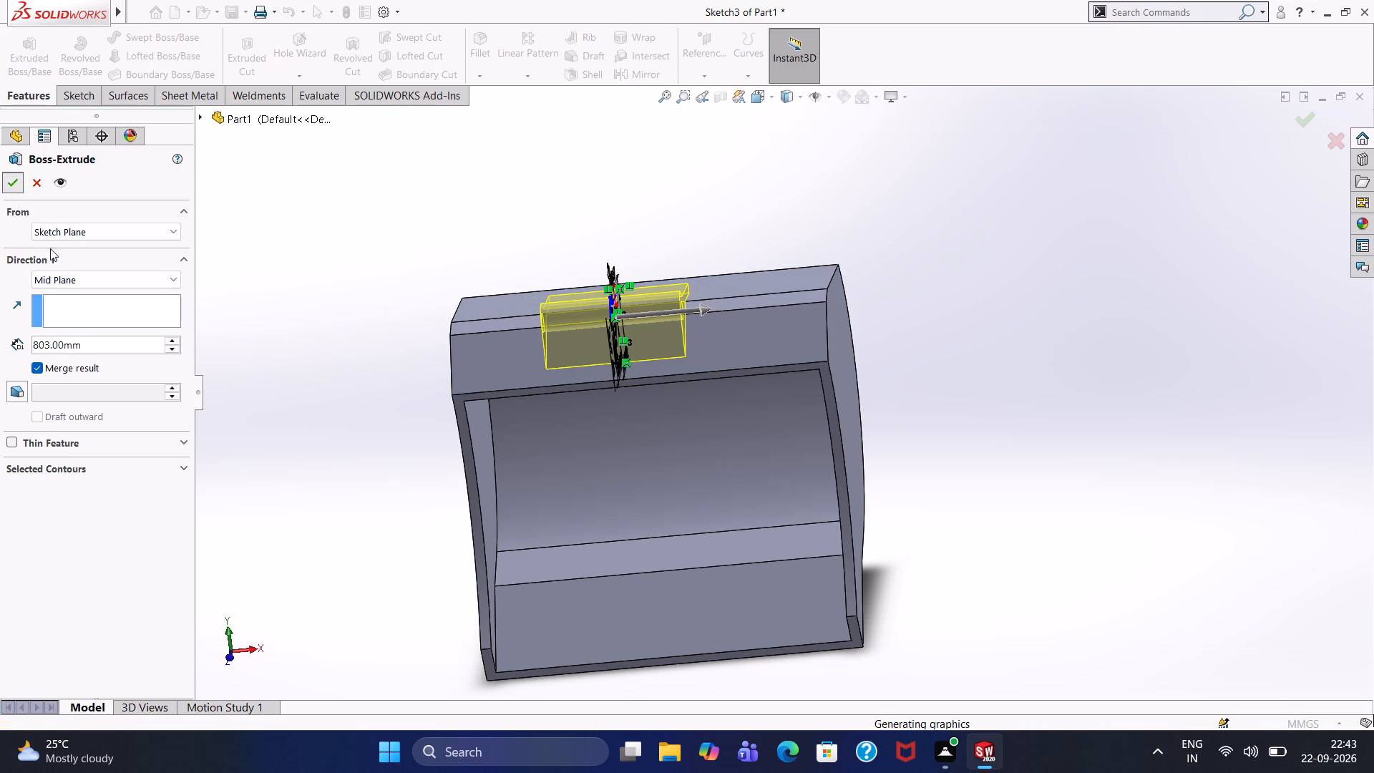
# Inspect the extruded mounting ear and its pin hole on the bucket from the side, front and top.
pyautogui.moveTo(328, 321); pyautogui.dragTo(291, 293, button='middle')
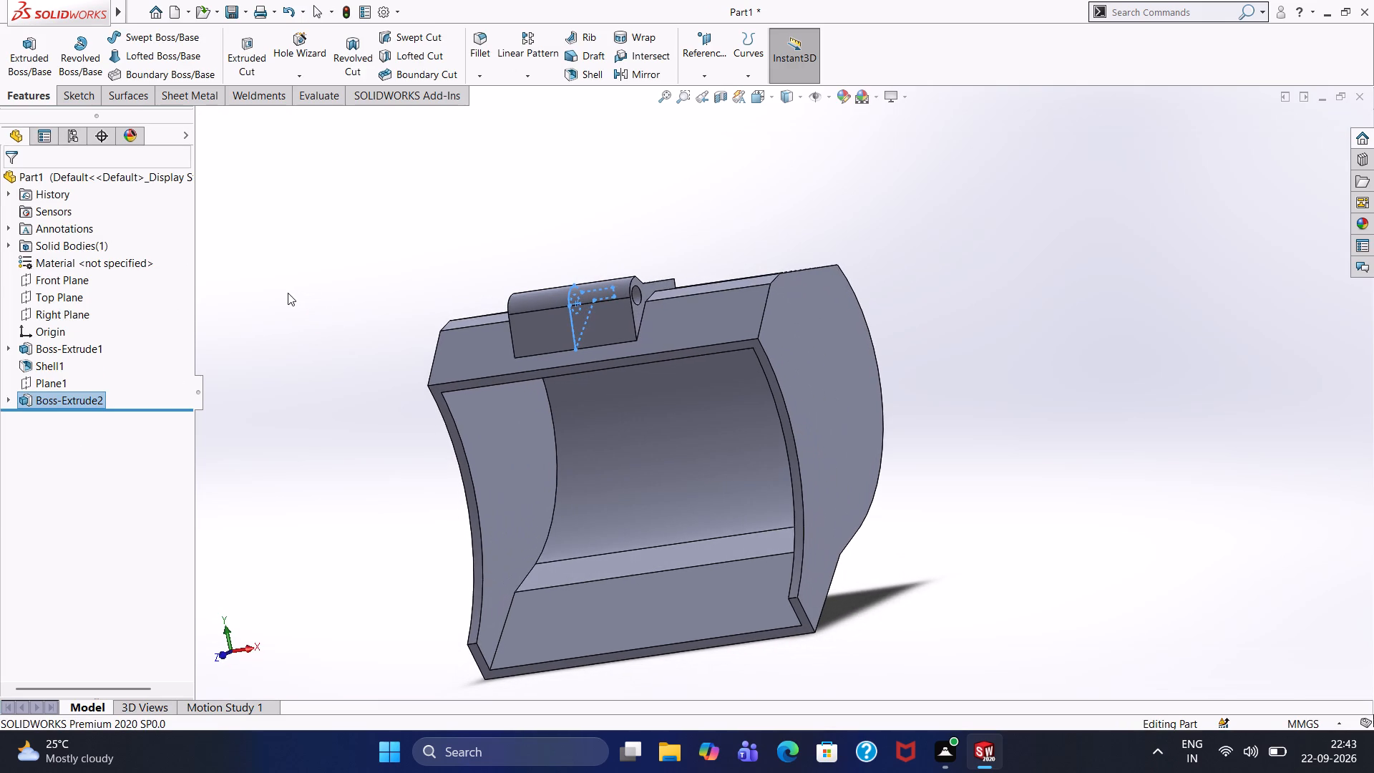
pyautogui.moveTo(288, 293); pyautogui.dragTo(199, 324, button='middle')
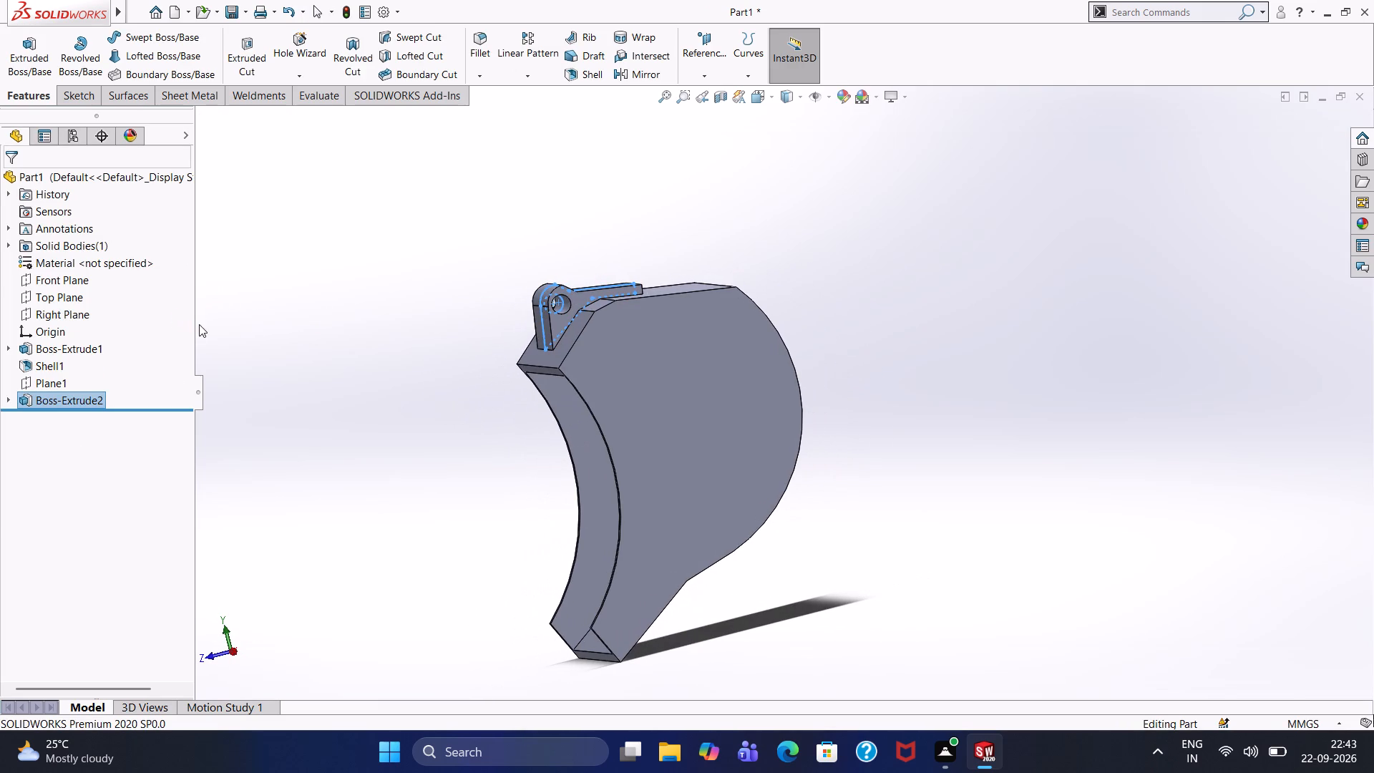
pyautogui.click(375, 285)
pyautogui.moveTo(376, 287); pyautogui.dragTo(474, 314, button='middle')
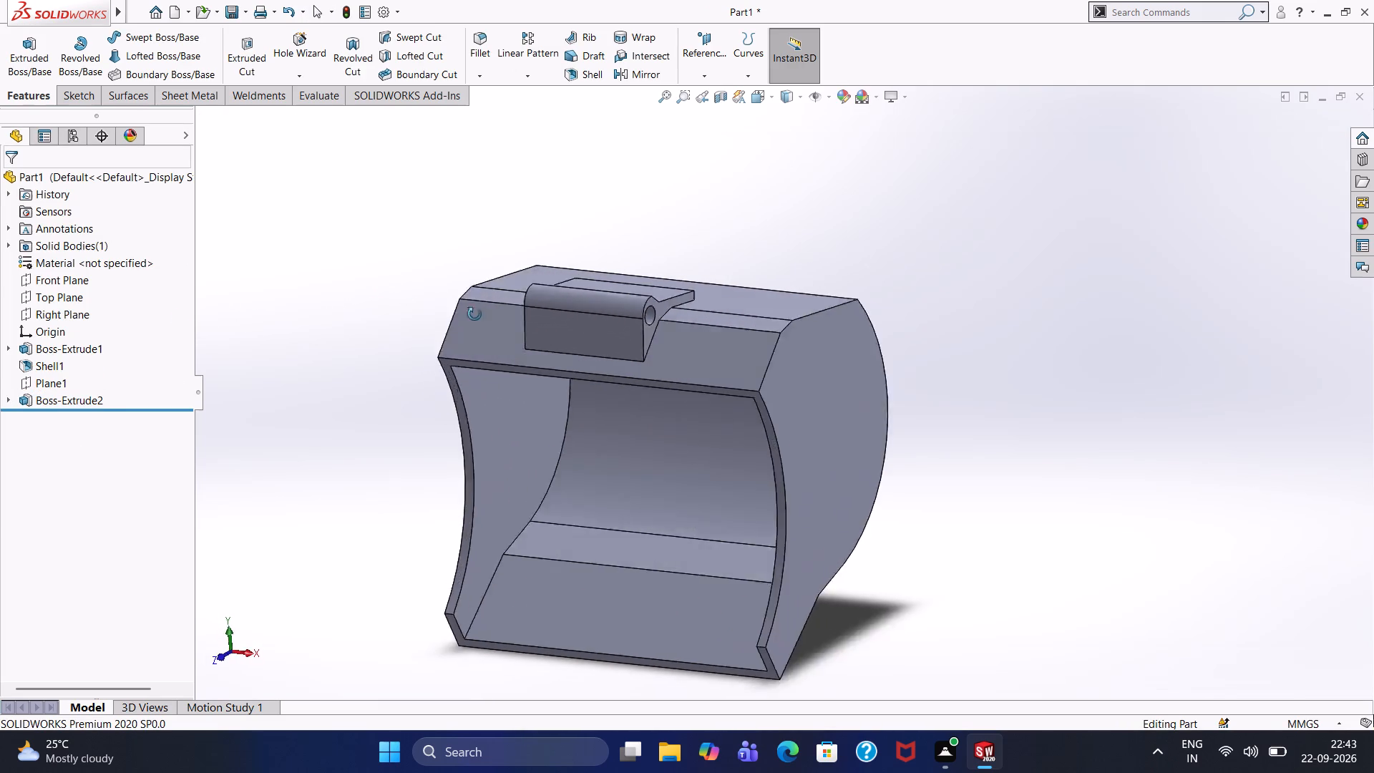
pyautogui.moveTo(474, 314); pyautogui.dragTo(530, 324, button='middle')
pyautogui.moveTo(430, 319); pyautogui.dragTo(398, 344, button='middle')
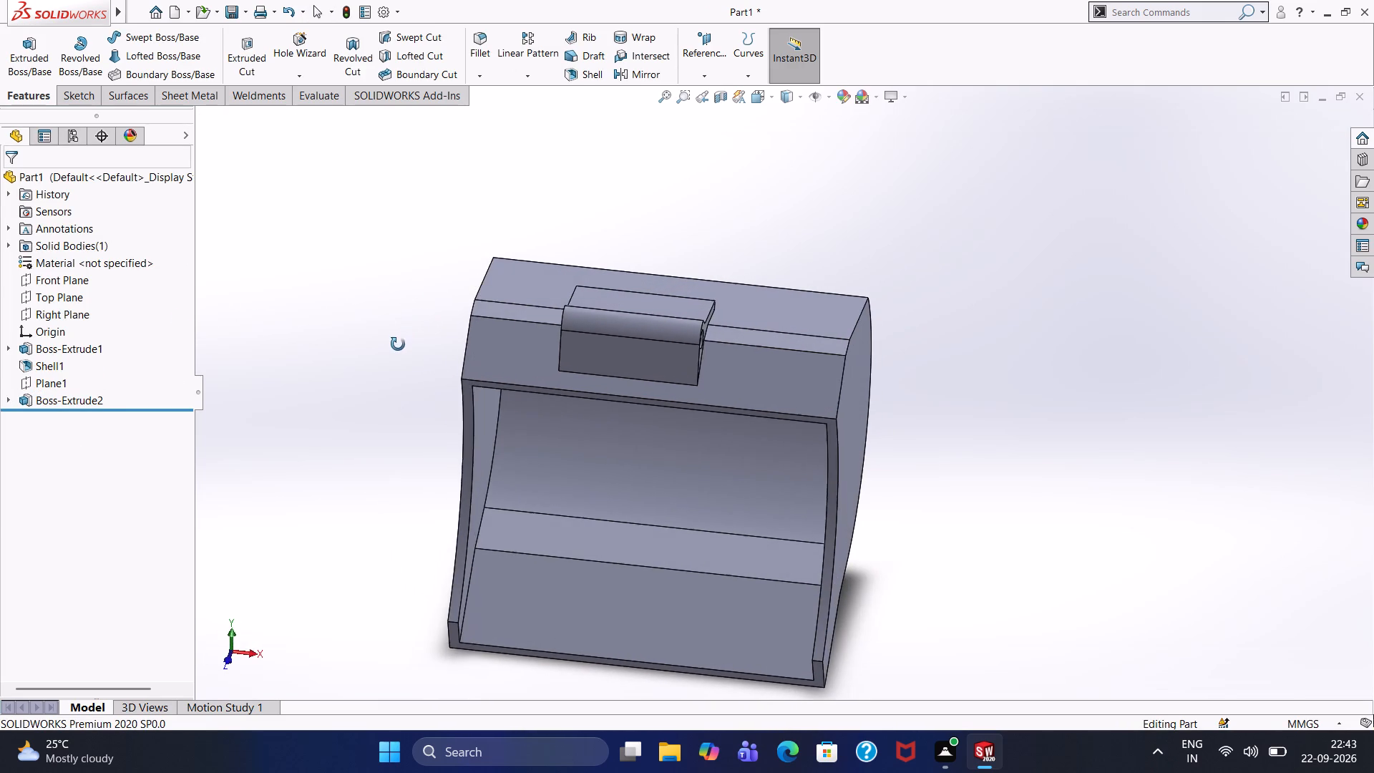
pyautogui.moveTo(398, 344); pyautogui.dragTo(394, 351, button='middle')
pyautogui.moveTo(360, 313); pyautogui.dragTo(379, 333, button='middle')
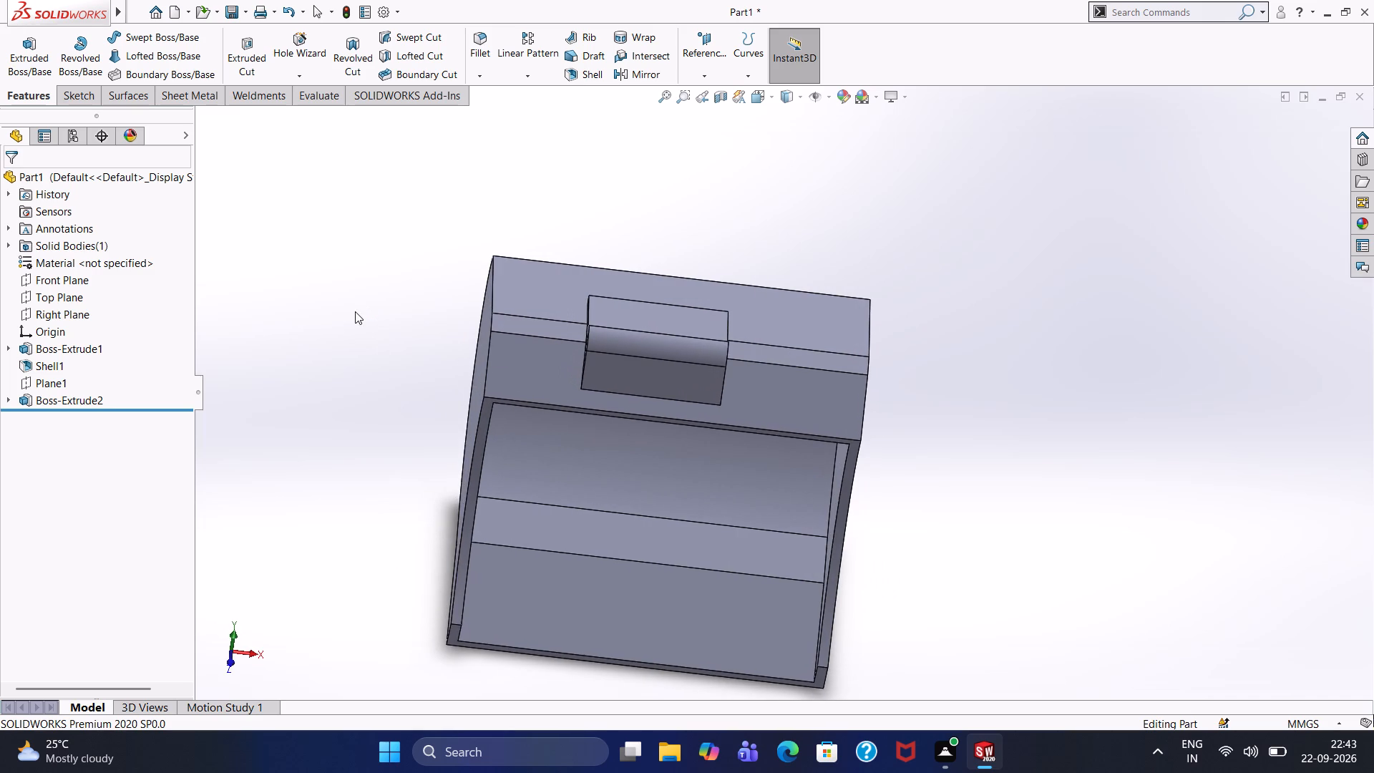
pyautogui.moveTo(355, 311); pyautogui.dragTo(487, 366, button='middle')
pyautogui.moveTo(506, 265); pyautogui.dragTo(423, 291, button='middle')
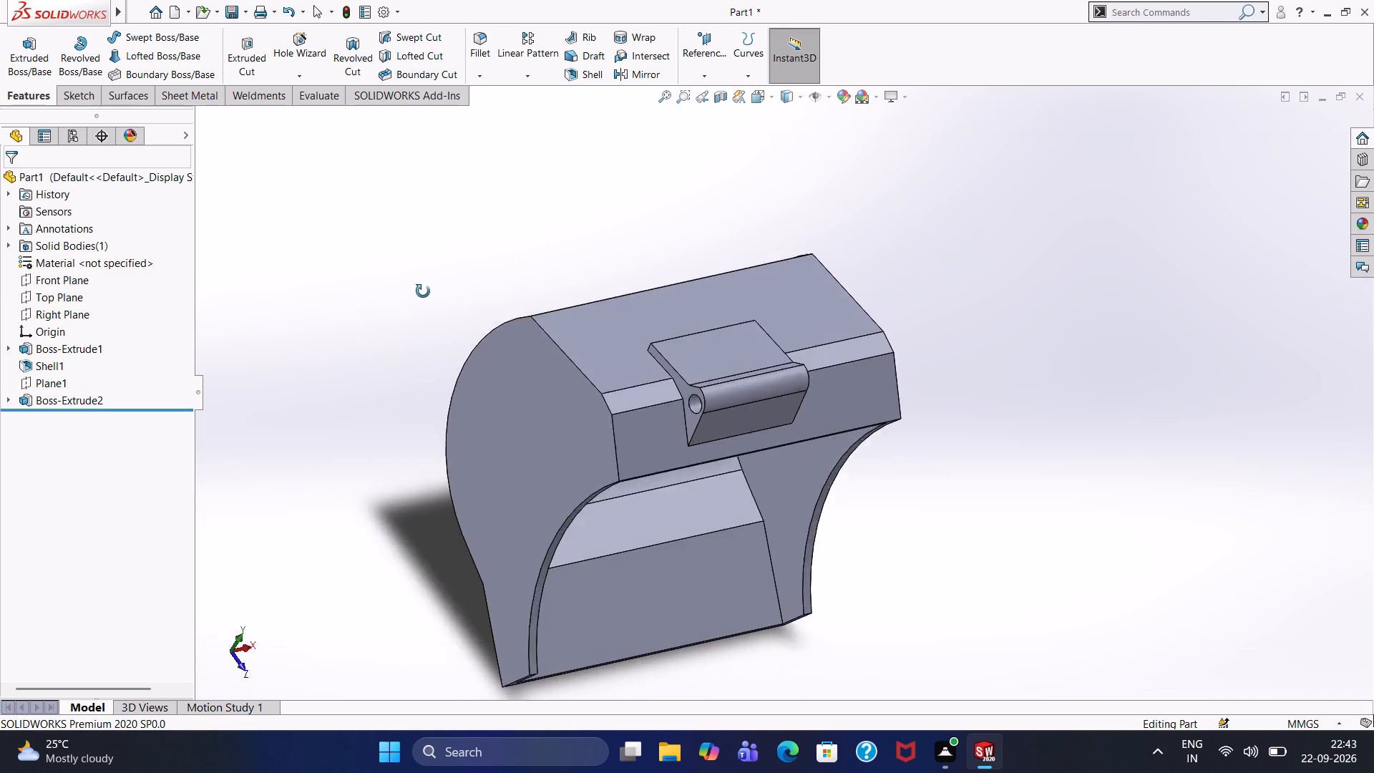
pyautogui.moveTo(423, 291); pyautogui.dragTo(409, 282, button='middle')
pyautogui.moveTo(419, 285); pyautogui.dragTo(381, 254, button='middle')
pyautogui.moveTo(410, 276); pyautogui.dragTo(403, 253, button='middle')
pyautogui.moveTo(403, 253); pyautogui.dragTo(400, 216, button='middle')
pyautogui.moveTo(391, 274); pyautogui.dragTo(379, 247, button='middle')
pyautogui.moveTo(379, 247); pyautogui.dragTo(396, 247, button='middle')
pyautogui.middleClick(396, 247)
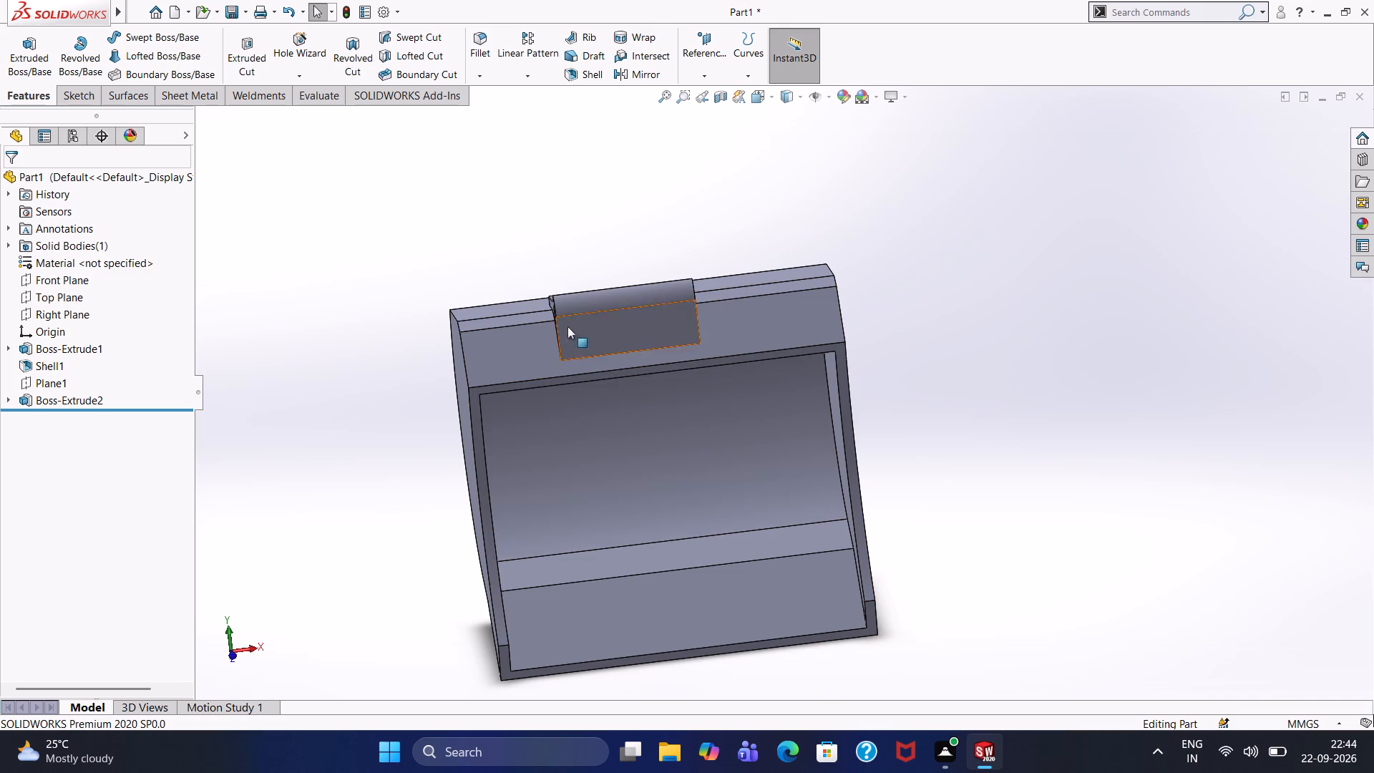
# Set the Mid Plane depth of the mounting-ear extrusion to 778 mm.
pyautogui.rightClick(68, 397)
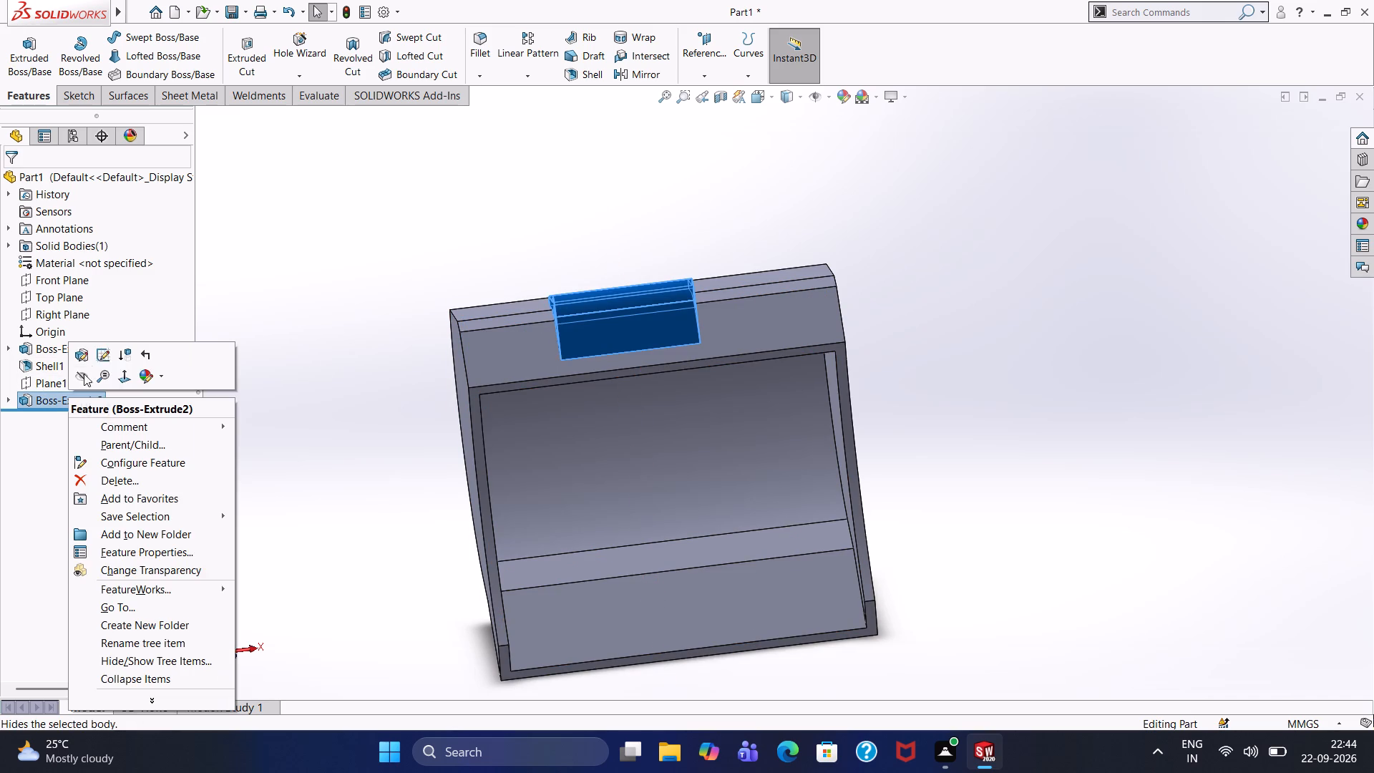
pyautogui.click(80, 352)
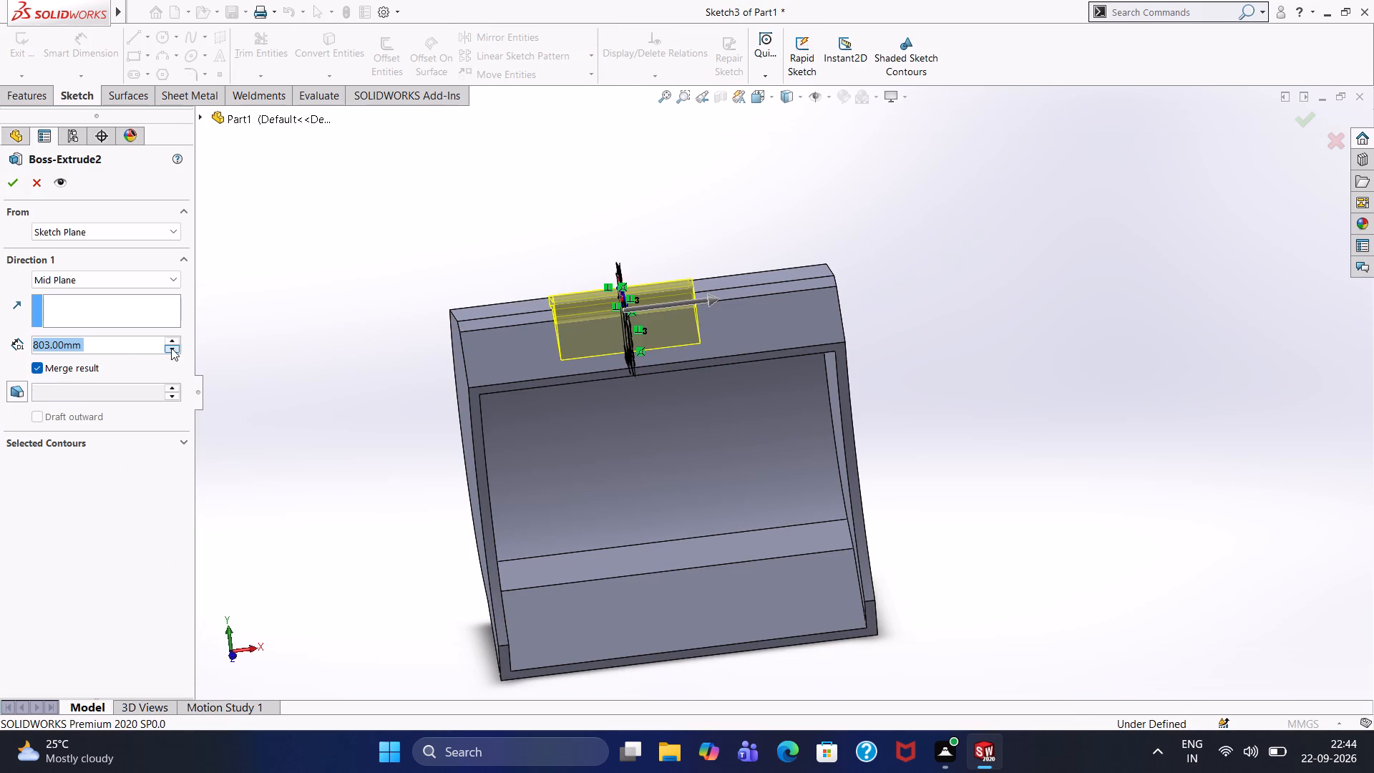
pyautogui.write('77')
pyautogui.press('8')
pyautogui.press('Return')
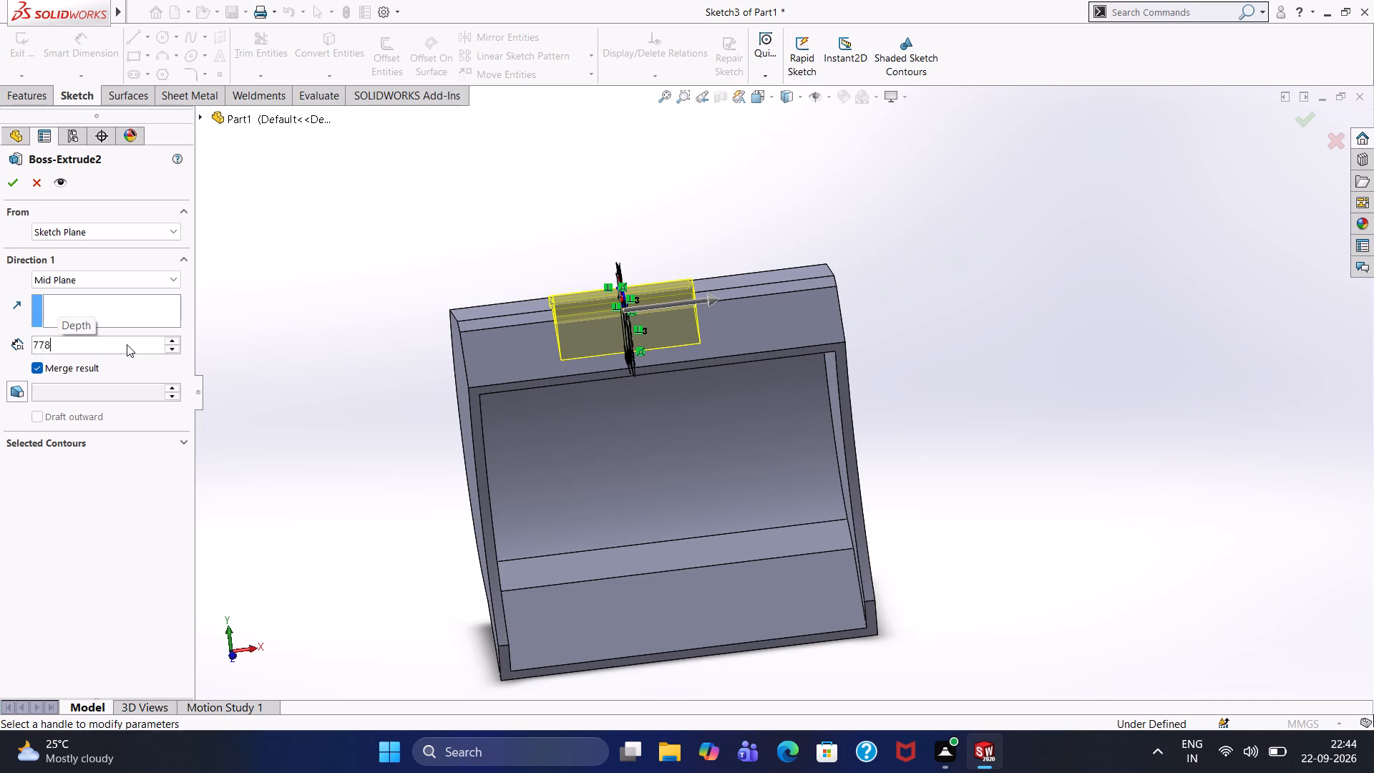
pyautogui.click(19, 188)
# Inspect the resized mounting ear's width relative to the bucket from the side and front.
pyautogui.moveTo(301, 275); pyautogui.dragTo(279, 267, button='middle')
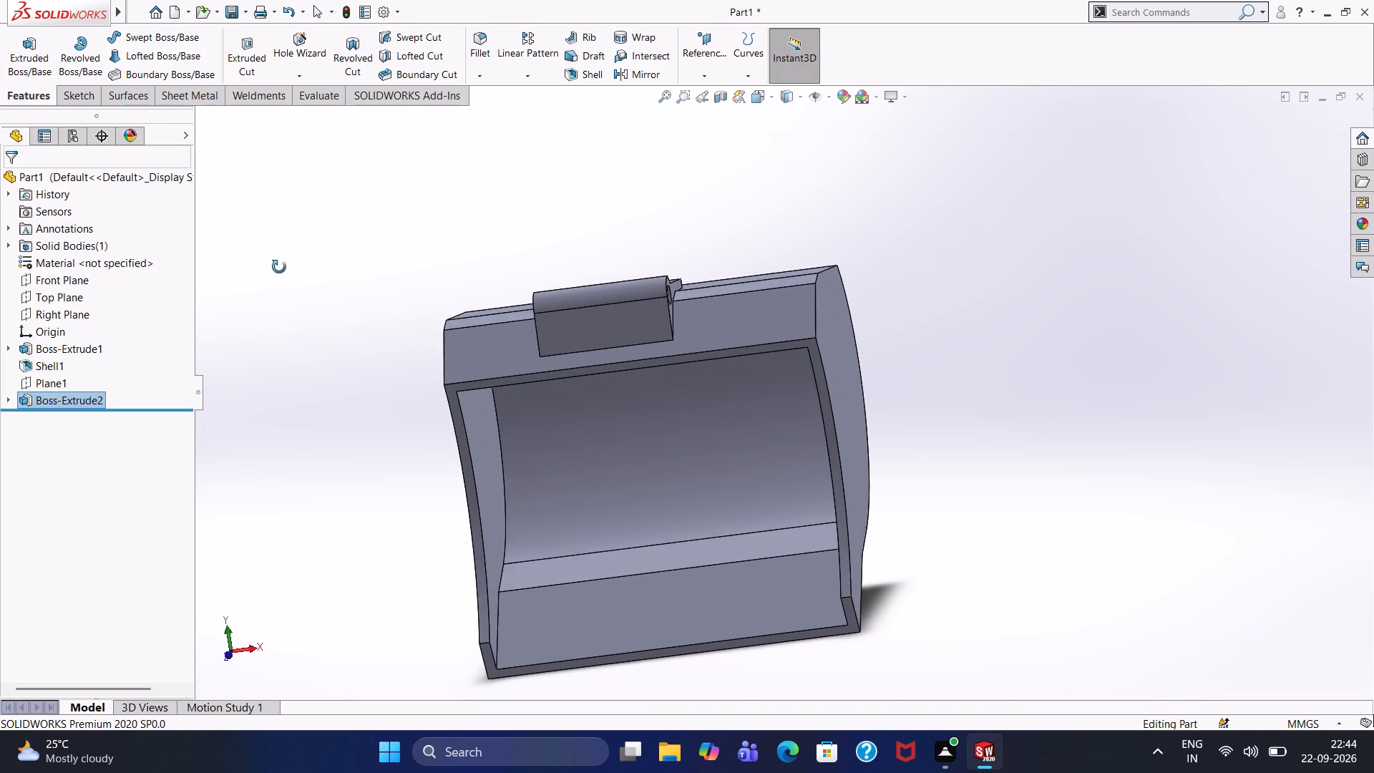
pyautogui.moveTo(279, 267); pyautogui.dragTo(278, 265, button='middle')
pyautogui.moveTo(289, 256); pyautogui.dragTo(207, 289, button='middle')
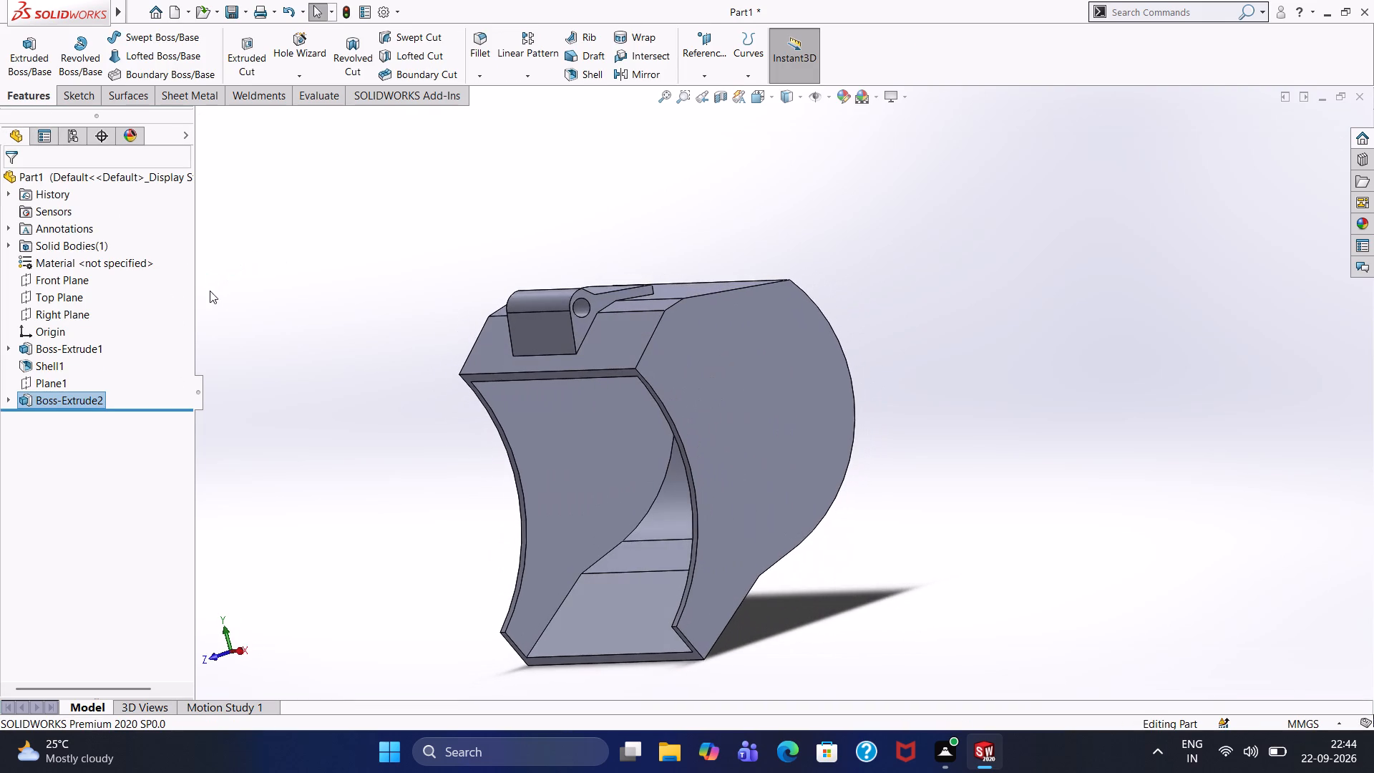
pyautogui.moveTo(217, 293); pyautogui.dragTo(288, 303, button='middle')
pyautogui.middleClick(288, 303)
pyautogui.moveTo(332, 308); pyautogui.dragTo(338, 308, button='middle')
pyautogui.moveTo(341, 305); pyautogui.dragTo(357, 308, button='middle')
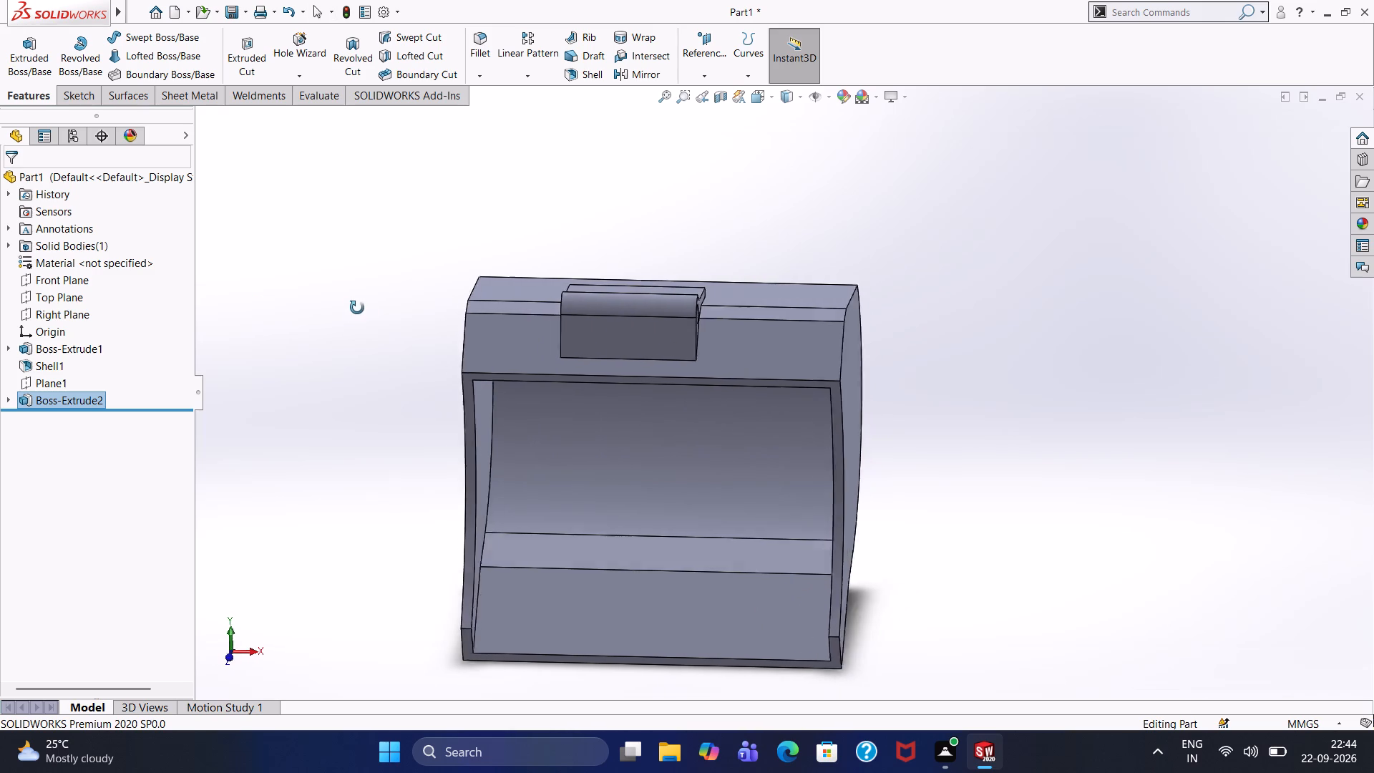
pyautogui.moveTo(357, 308); pyautogui.dragTo(366, 310, button='middle')
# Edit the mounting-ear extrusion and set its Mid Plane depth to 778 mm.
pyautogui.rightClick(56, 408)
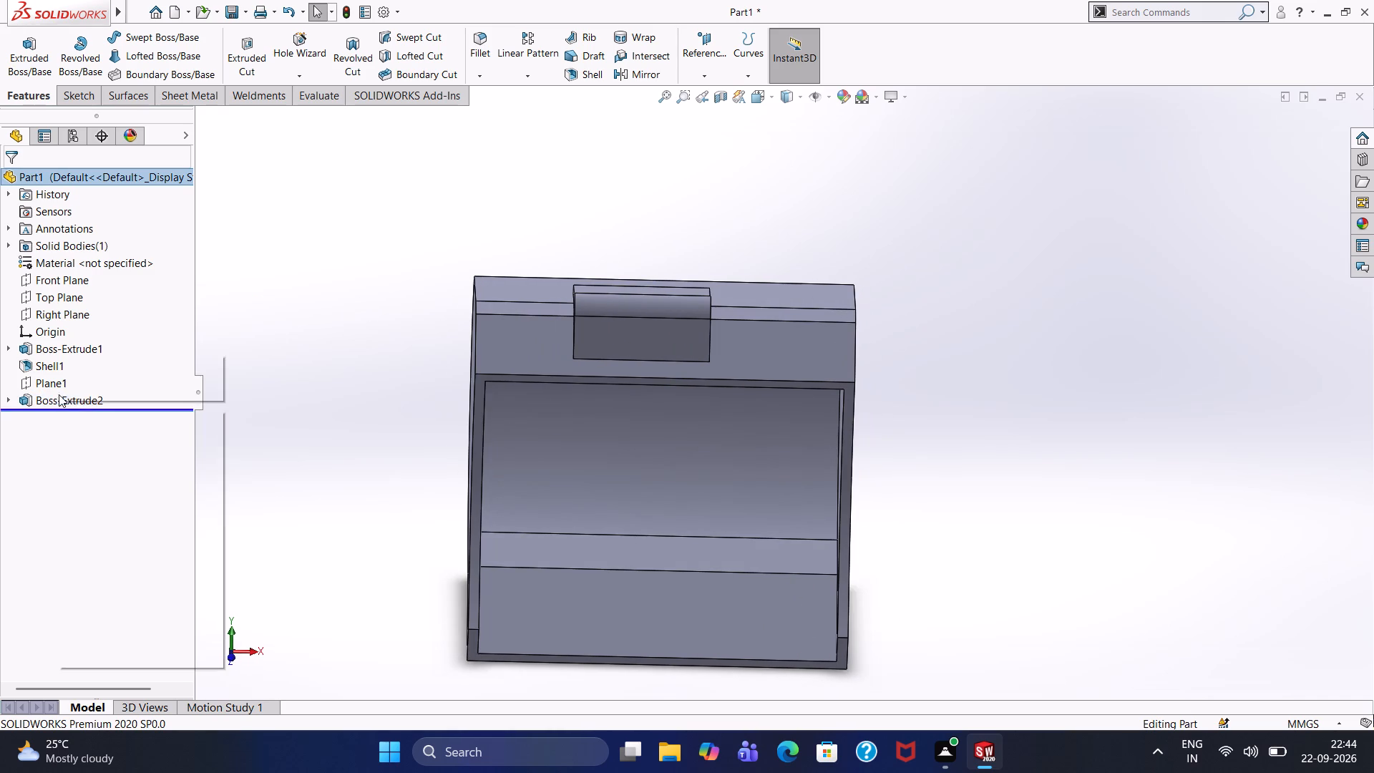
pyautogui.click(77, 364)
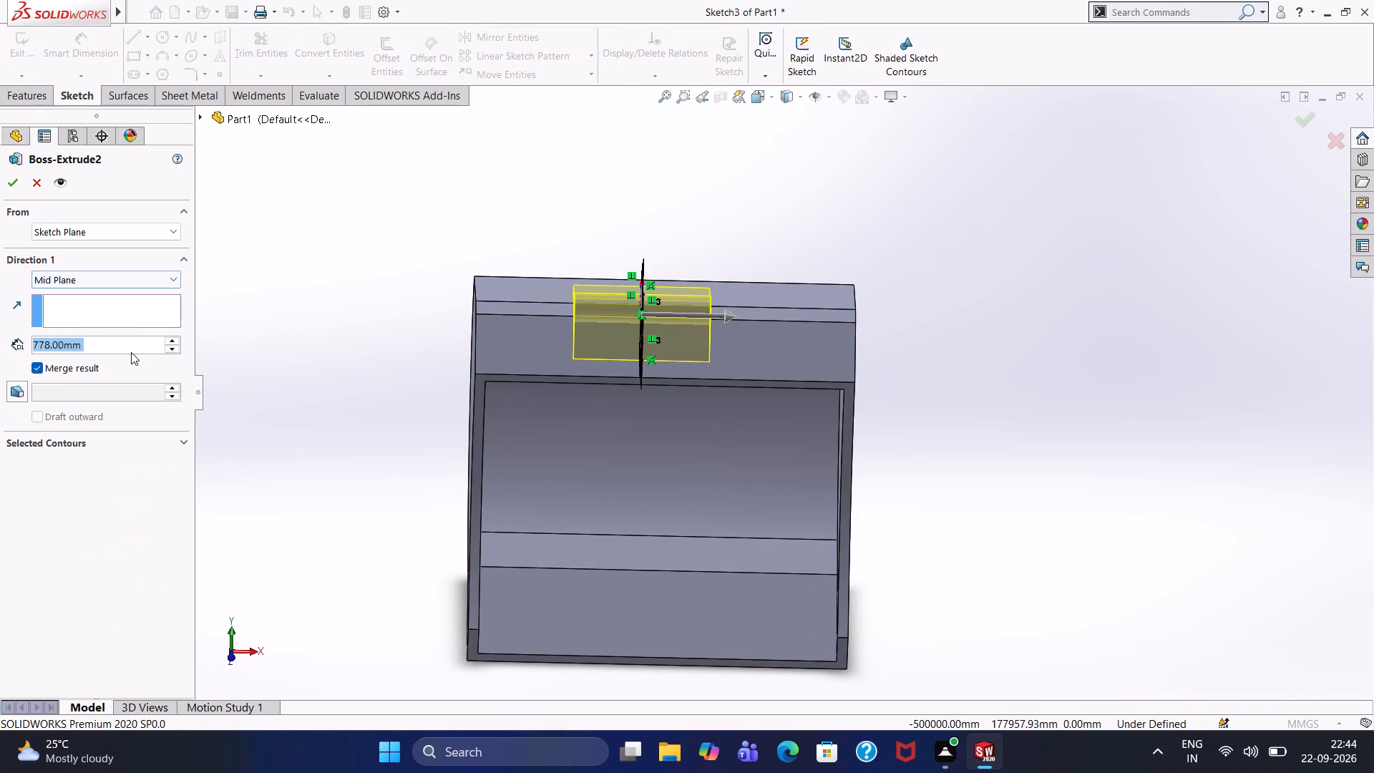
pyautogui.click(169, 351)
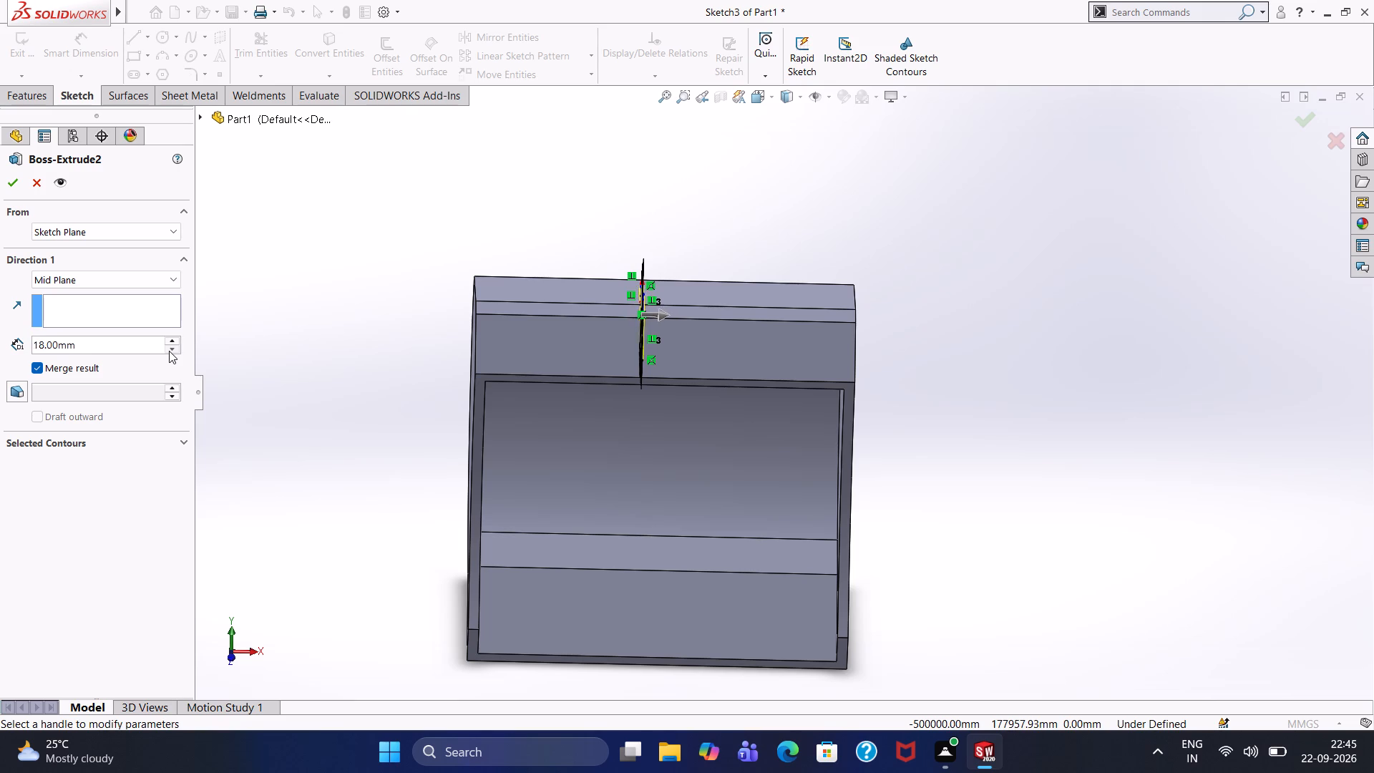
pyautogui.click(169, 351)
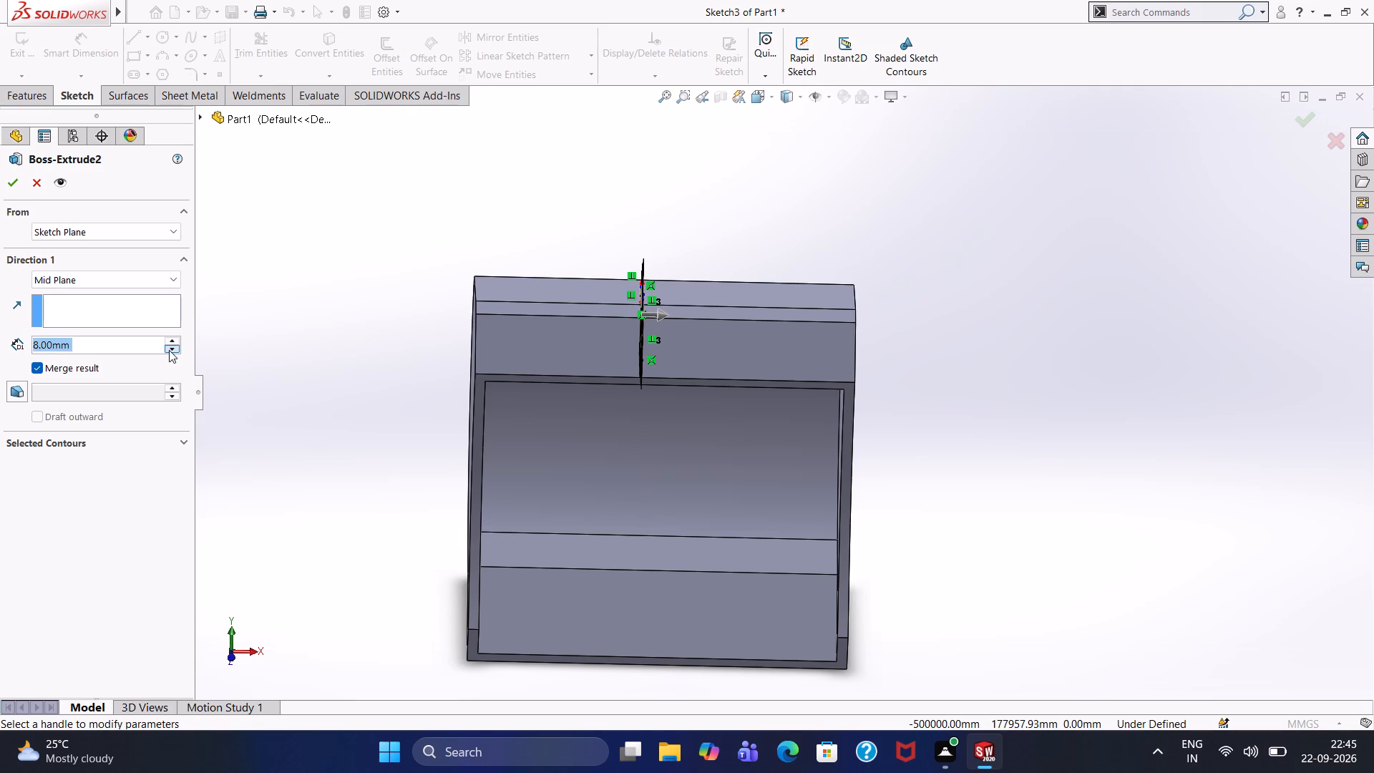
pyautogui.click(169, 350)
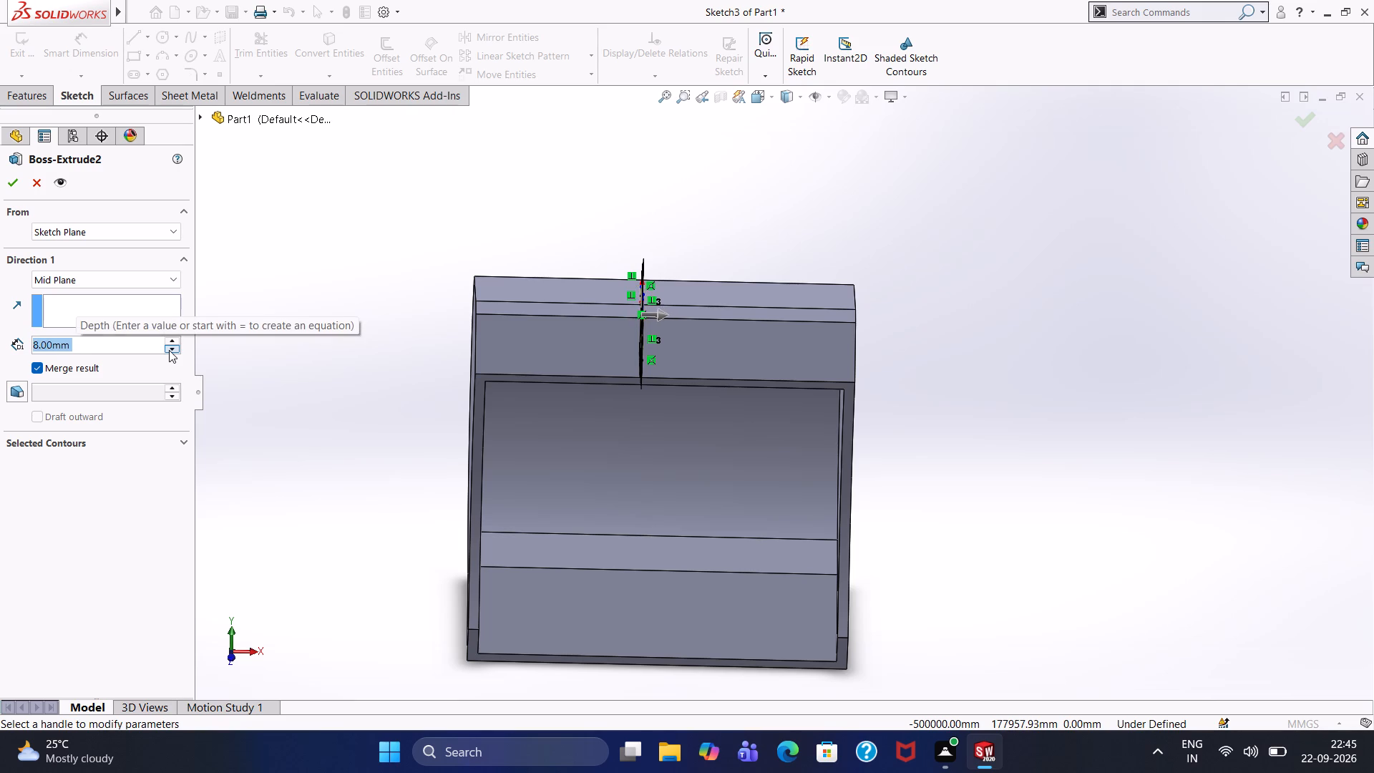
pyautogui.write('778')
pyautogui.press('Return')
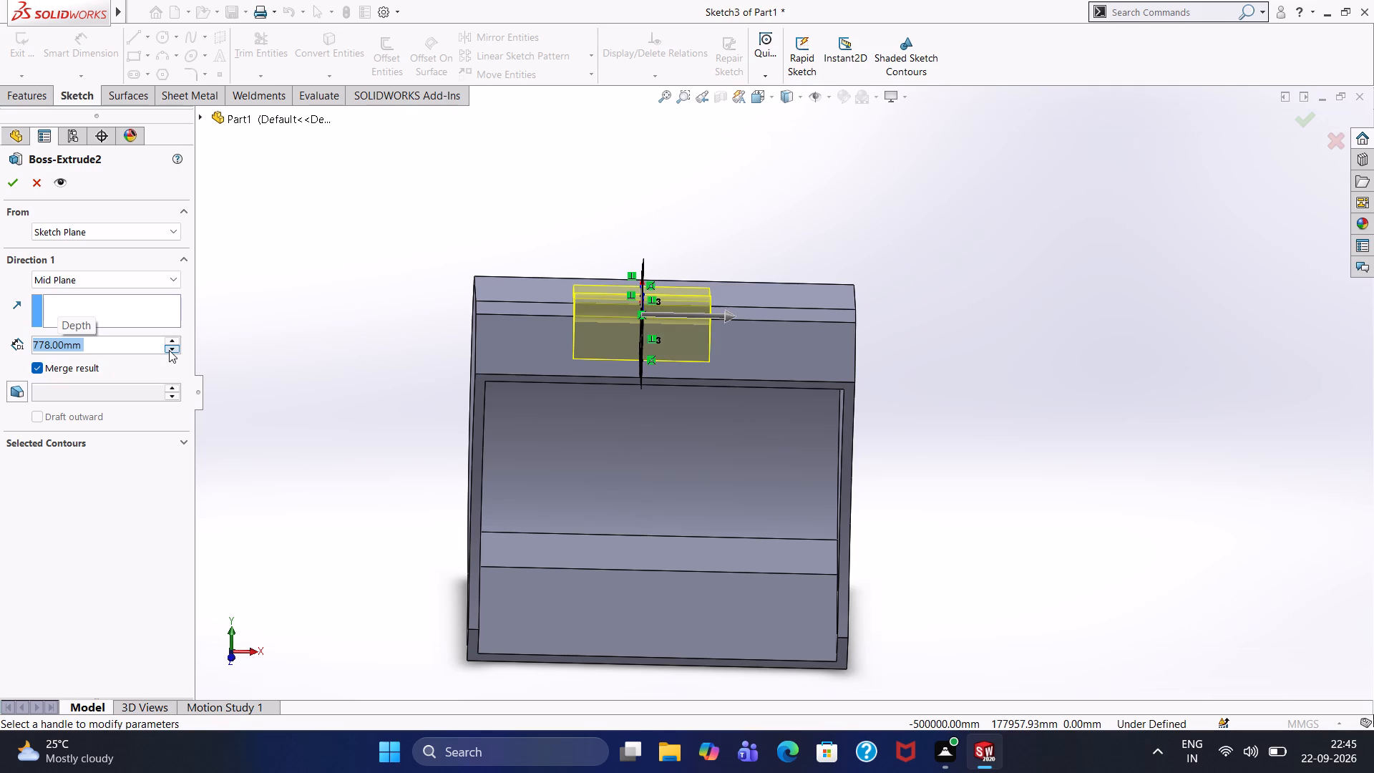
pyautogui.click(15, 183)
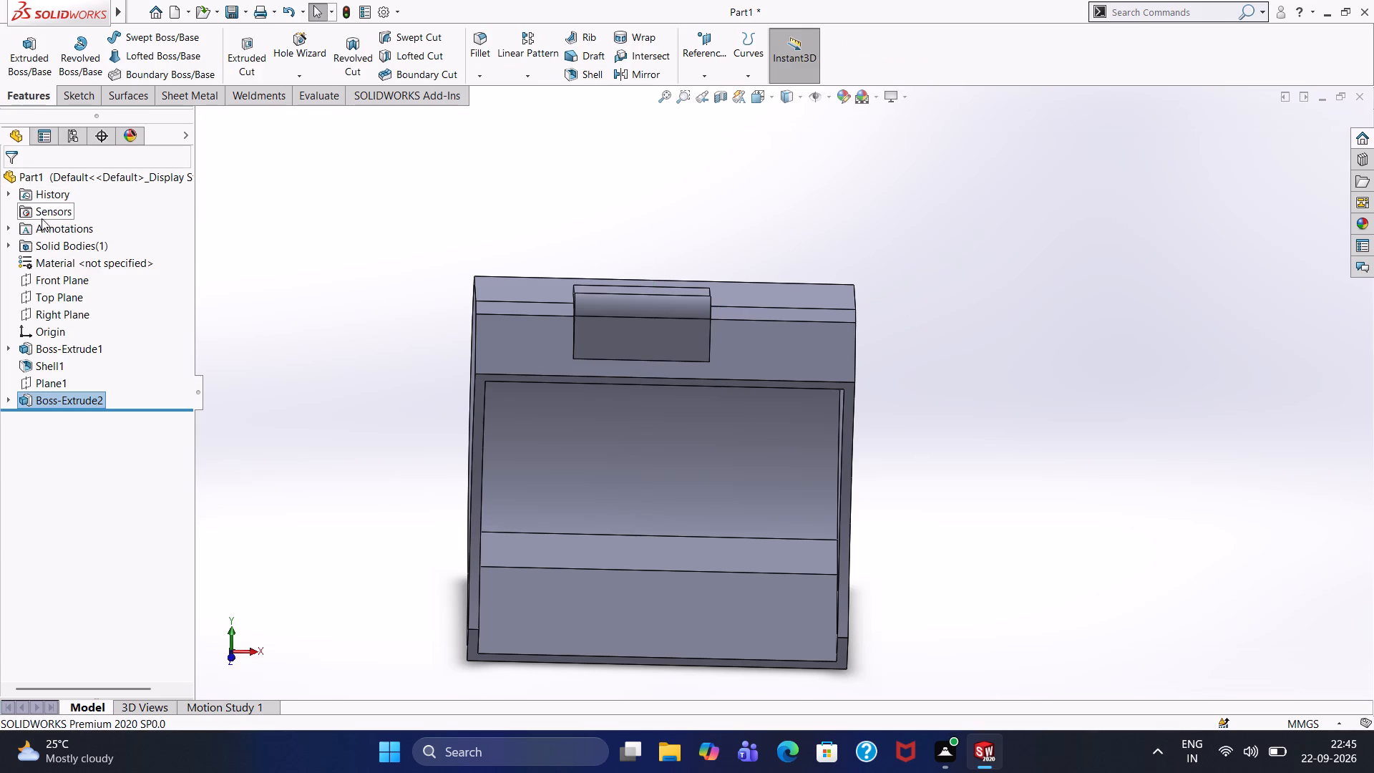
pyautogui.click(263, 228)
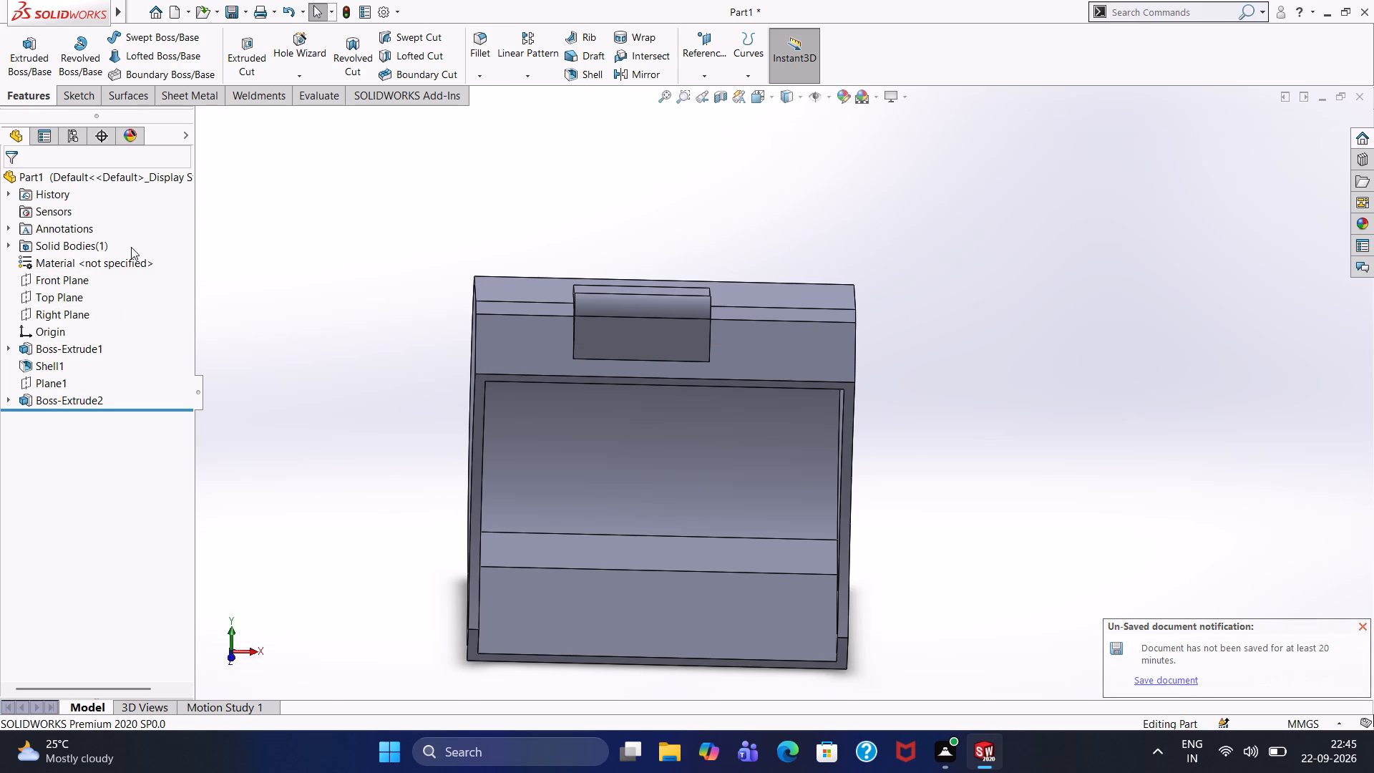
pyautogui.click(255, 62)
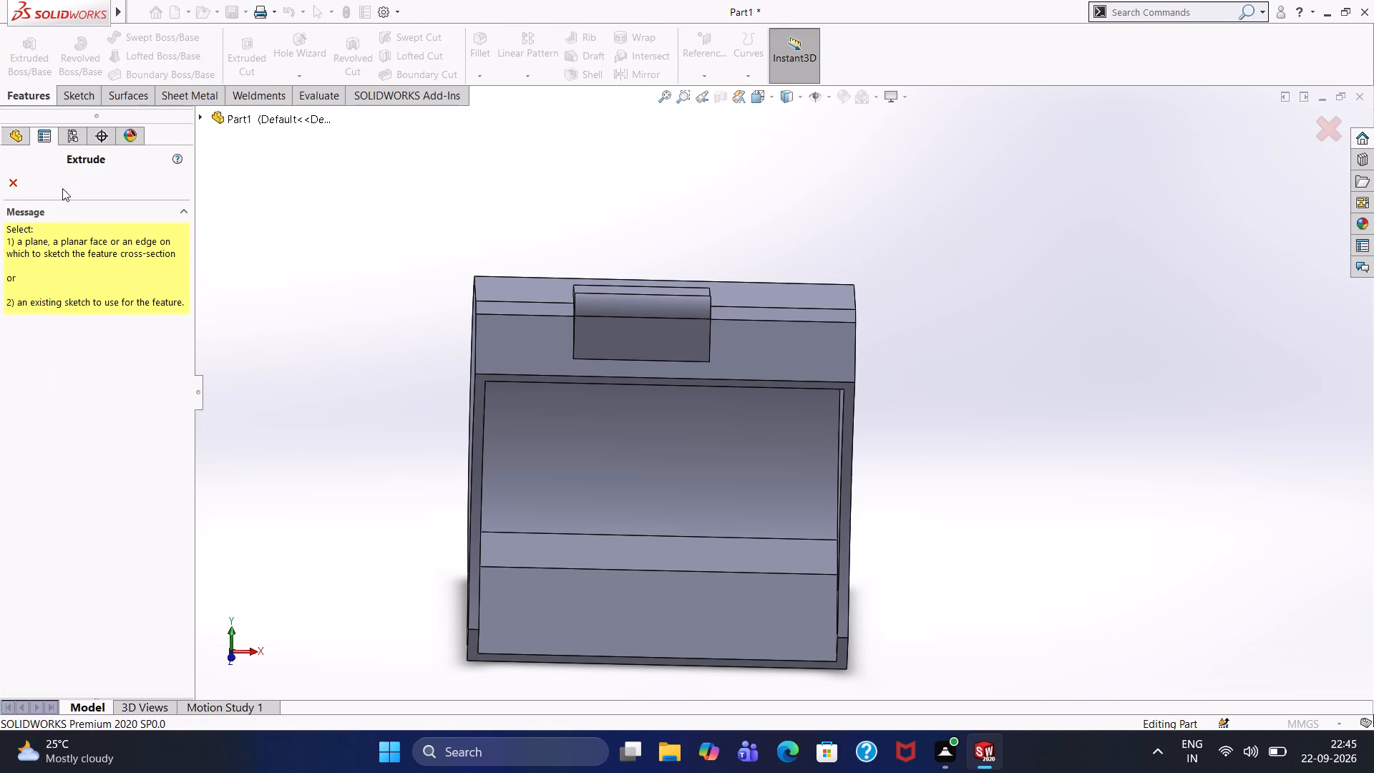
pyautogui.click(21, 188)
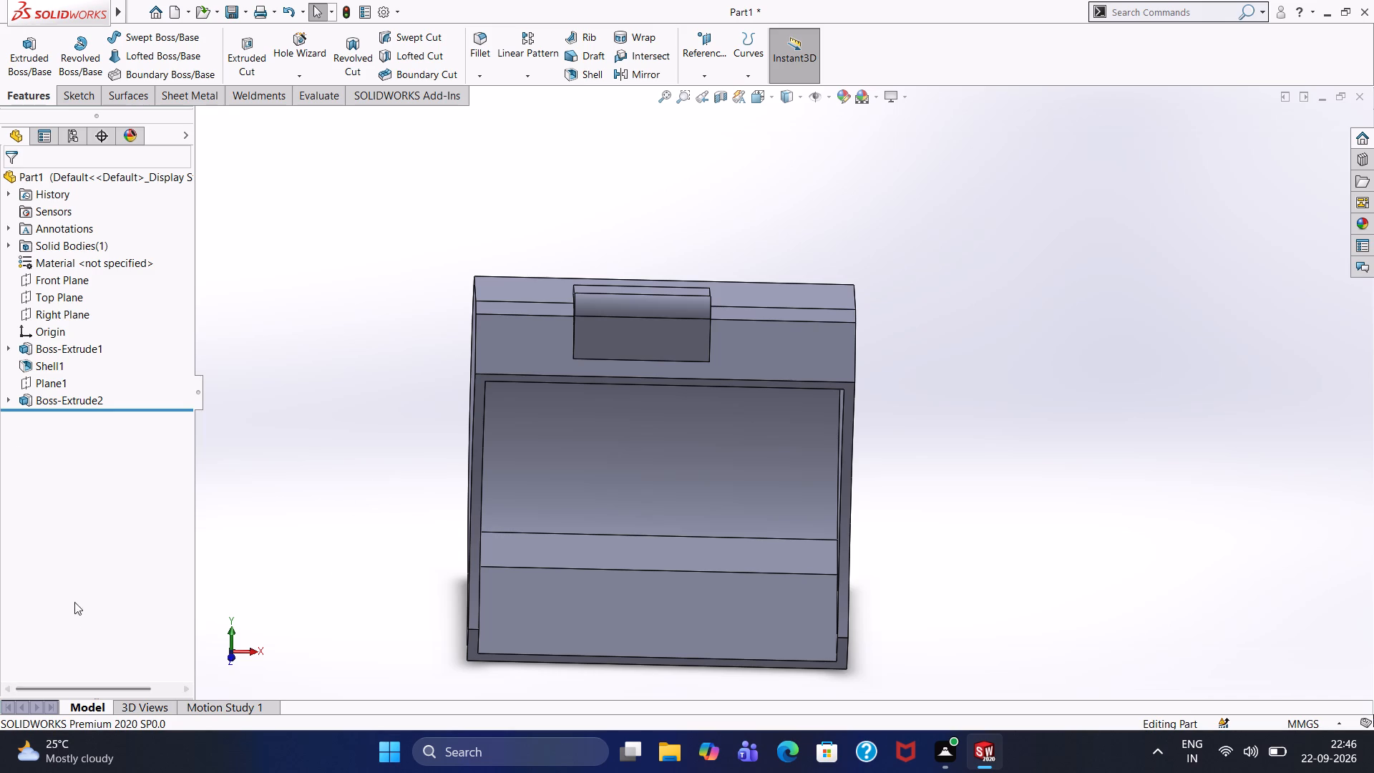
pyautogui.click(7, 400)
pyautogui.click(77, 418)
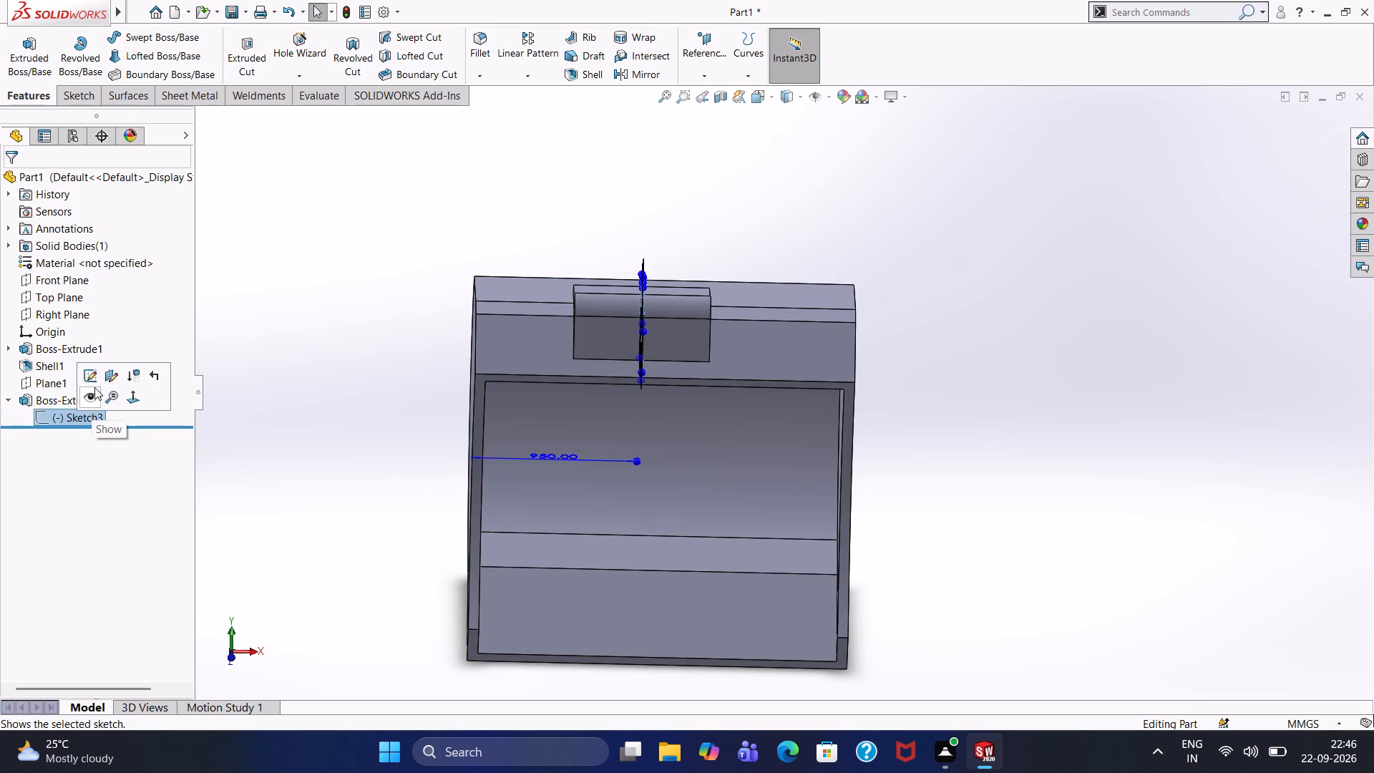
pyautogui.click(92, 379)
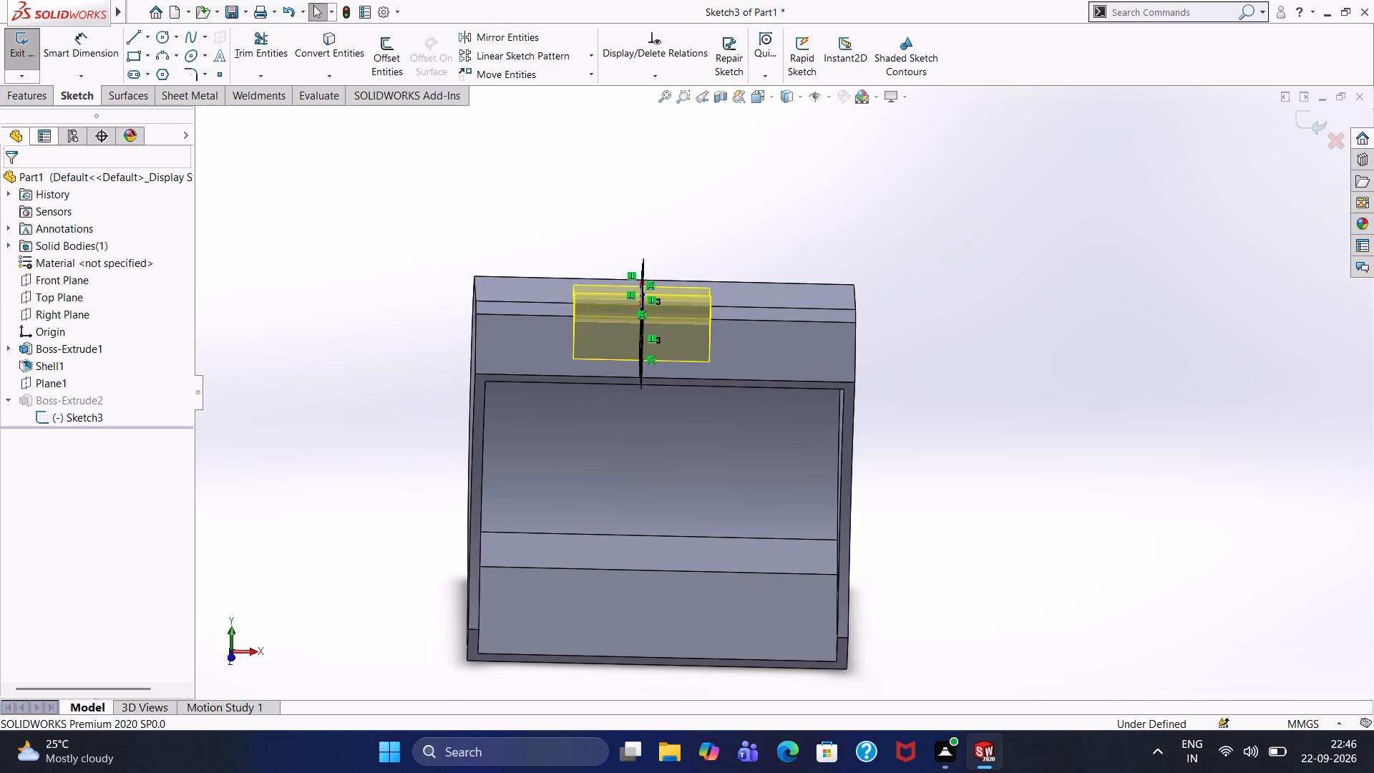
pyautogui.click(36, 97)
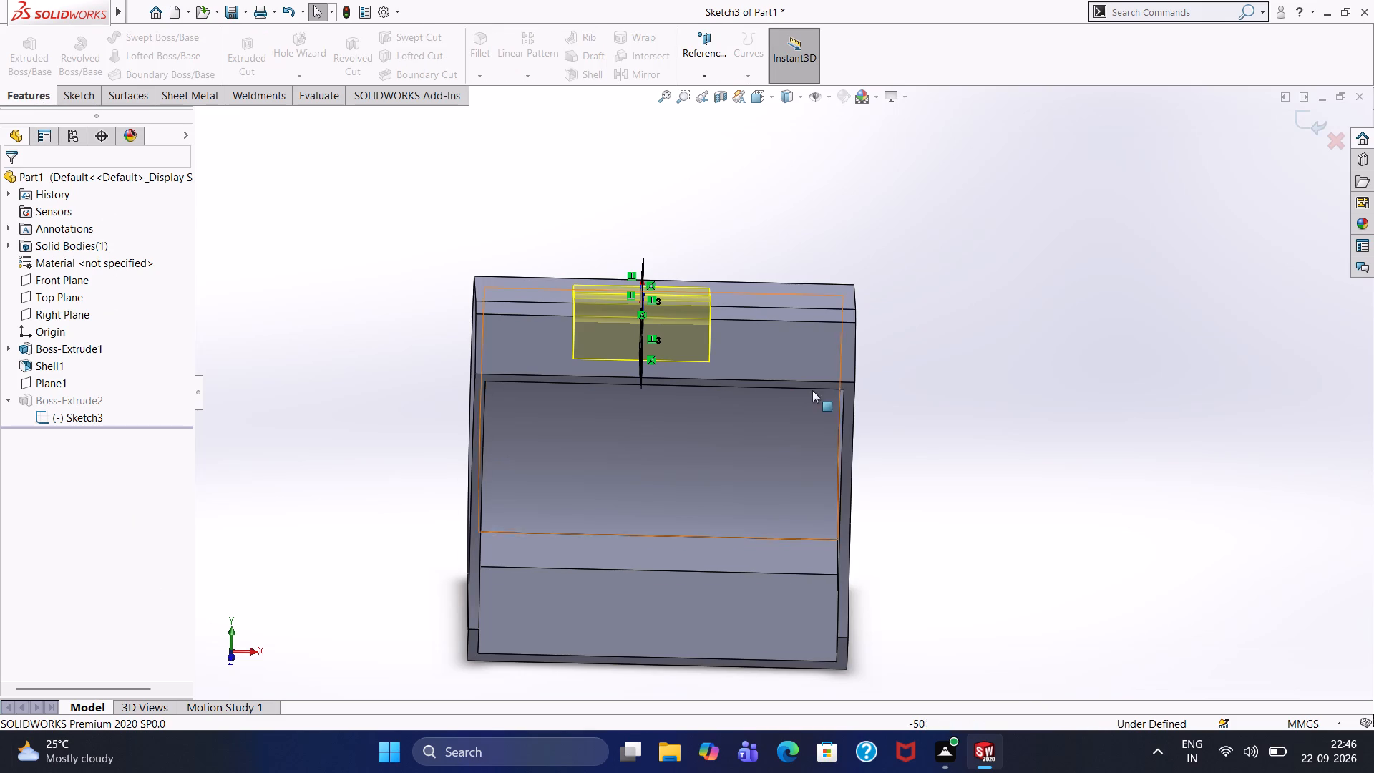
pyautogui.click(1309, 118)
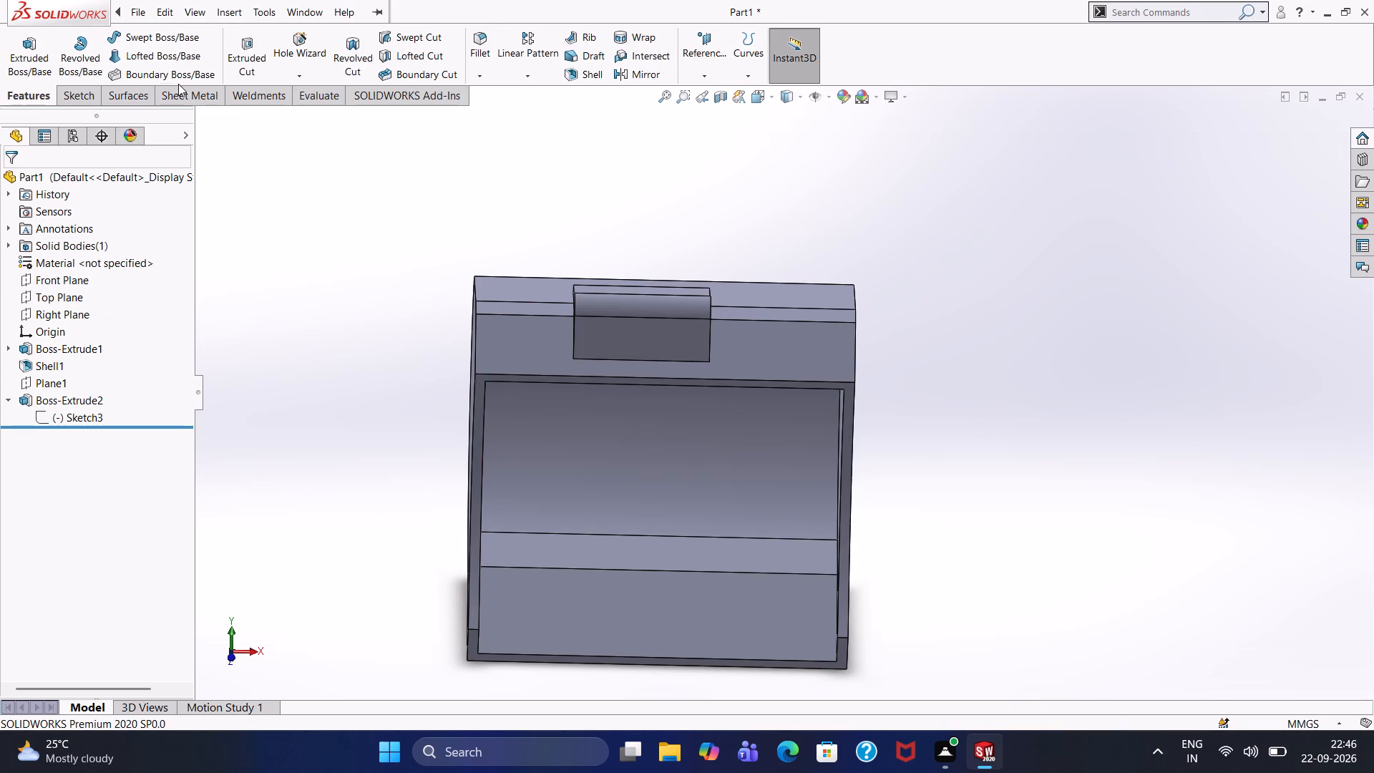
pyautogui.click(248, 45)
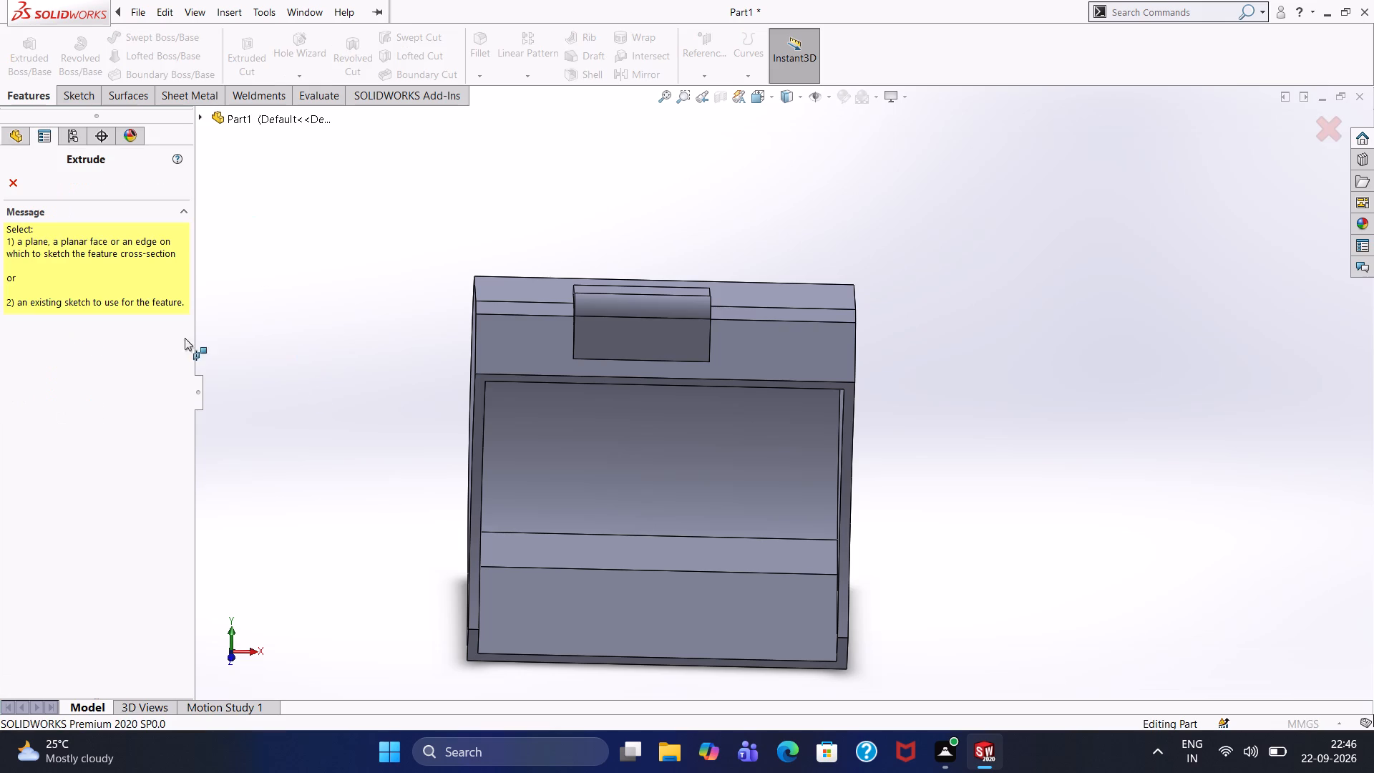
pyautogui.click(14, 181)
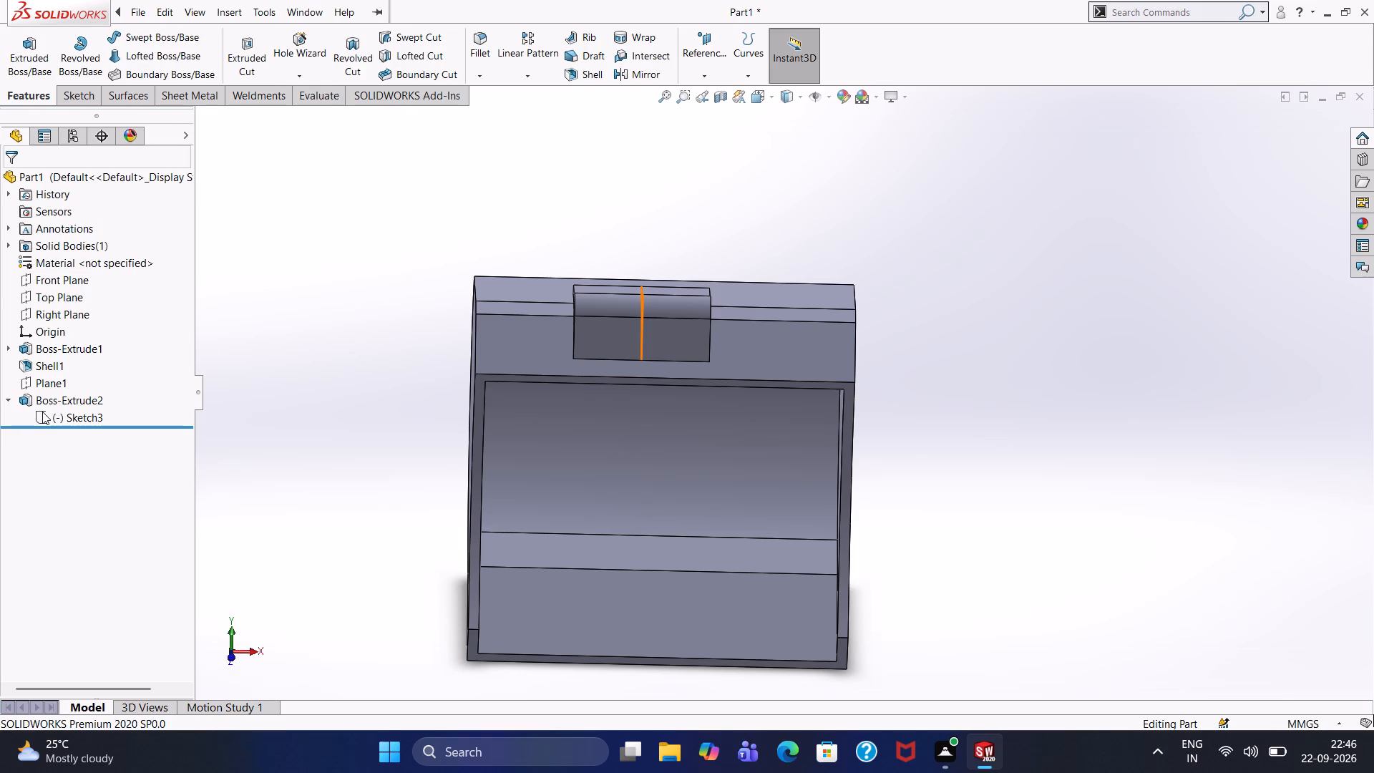
# Cut-extrude the mounting-ear sketch Mid Plane, 578 mm deep, to split the wide ear block into two separate ears.
pyautogui.click(45, 412)
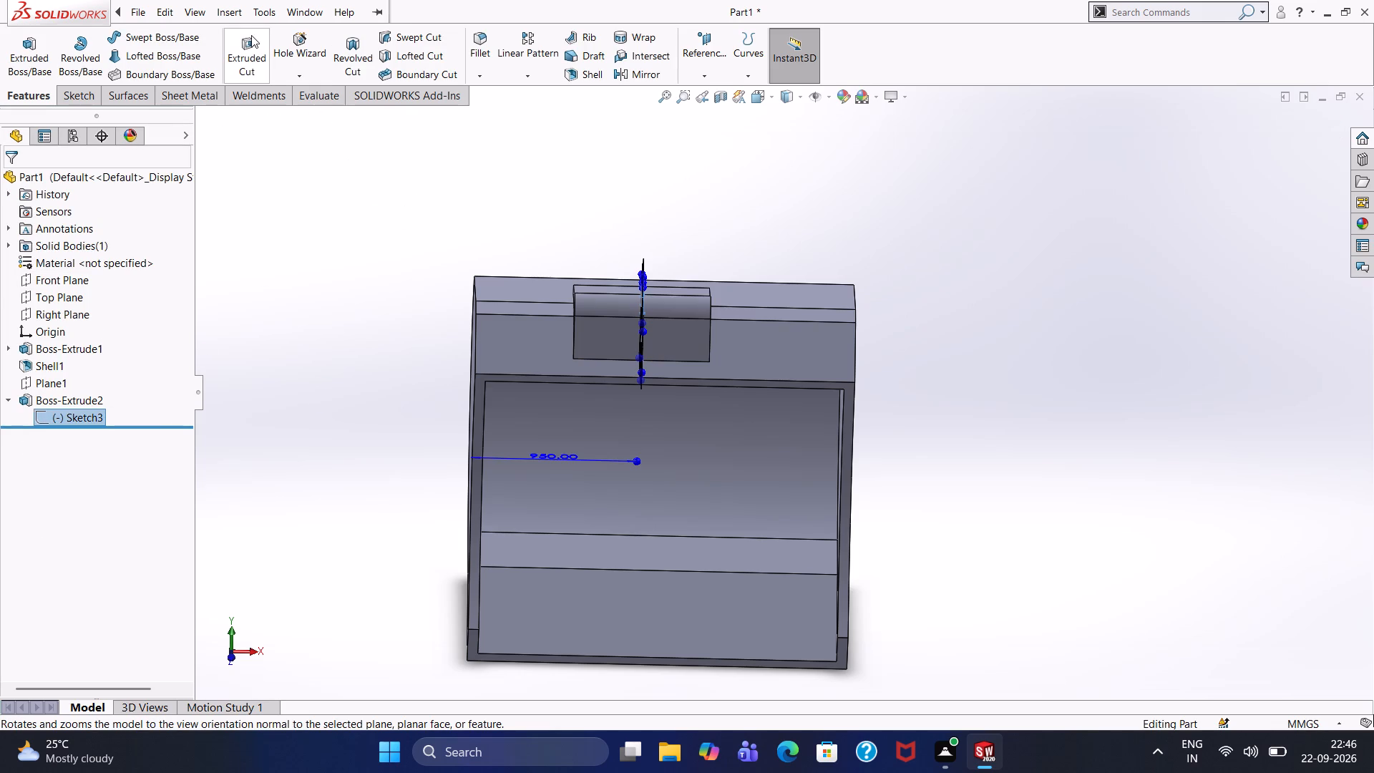
pyautogui.click(248, 39)
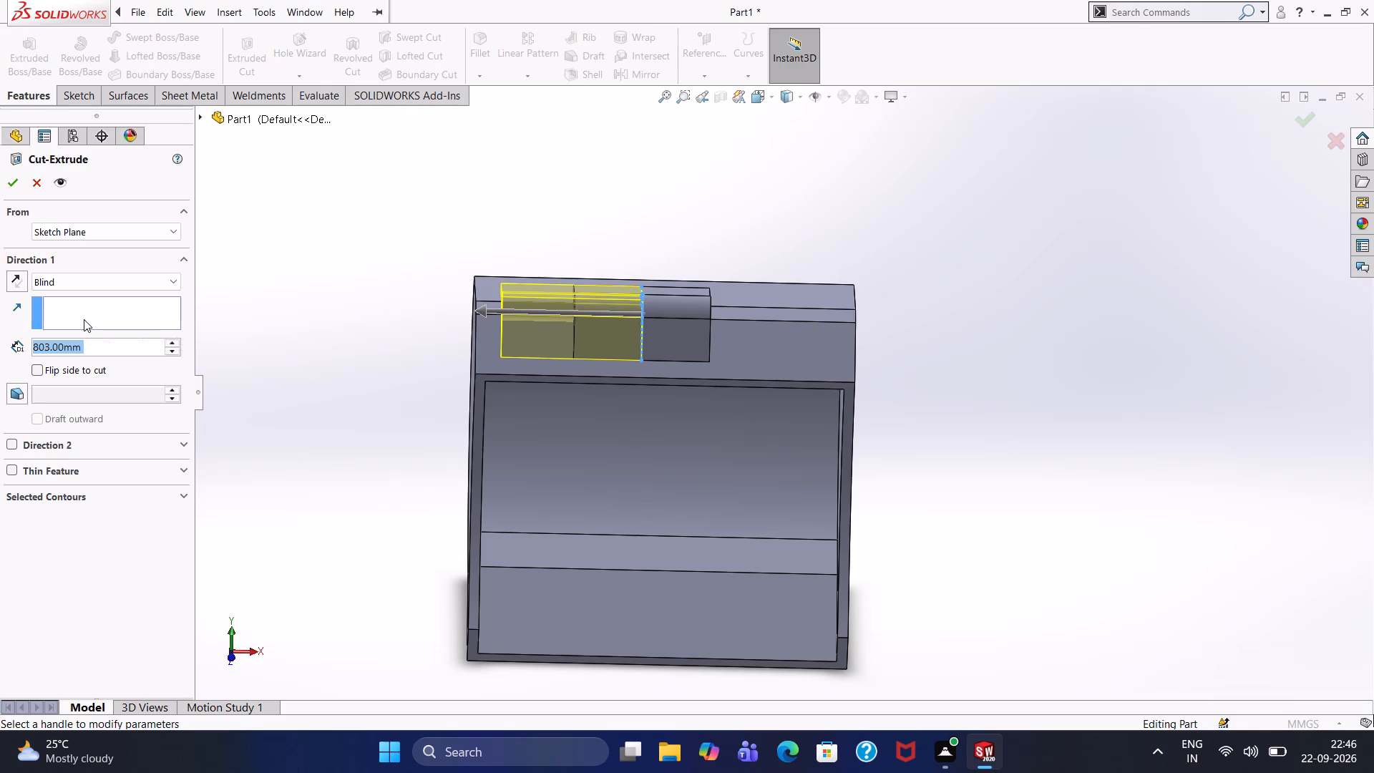
pyautogui.click(141, 283)
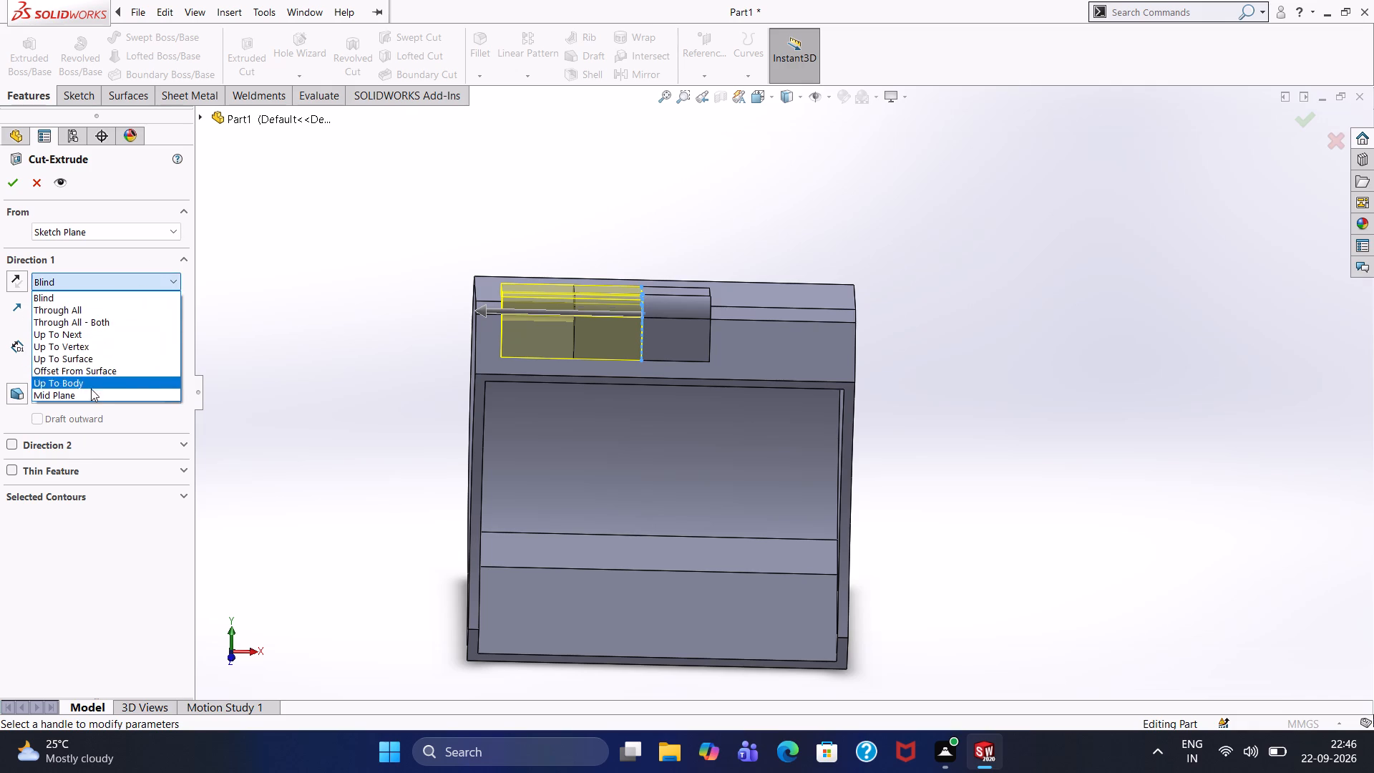
pyautogui.click(90, 392)
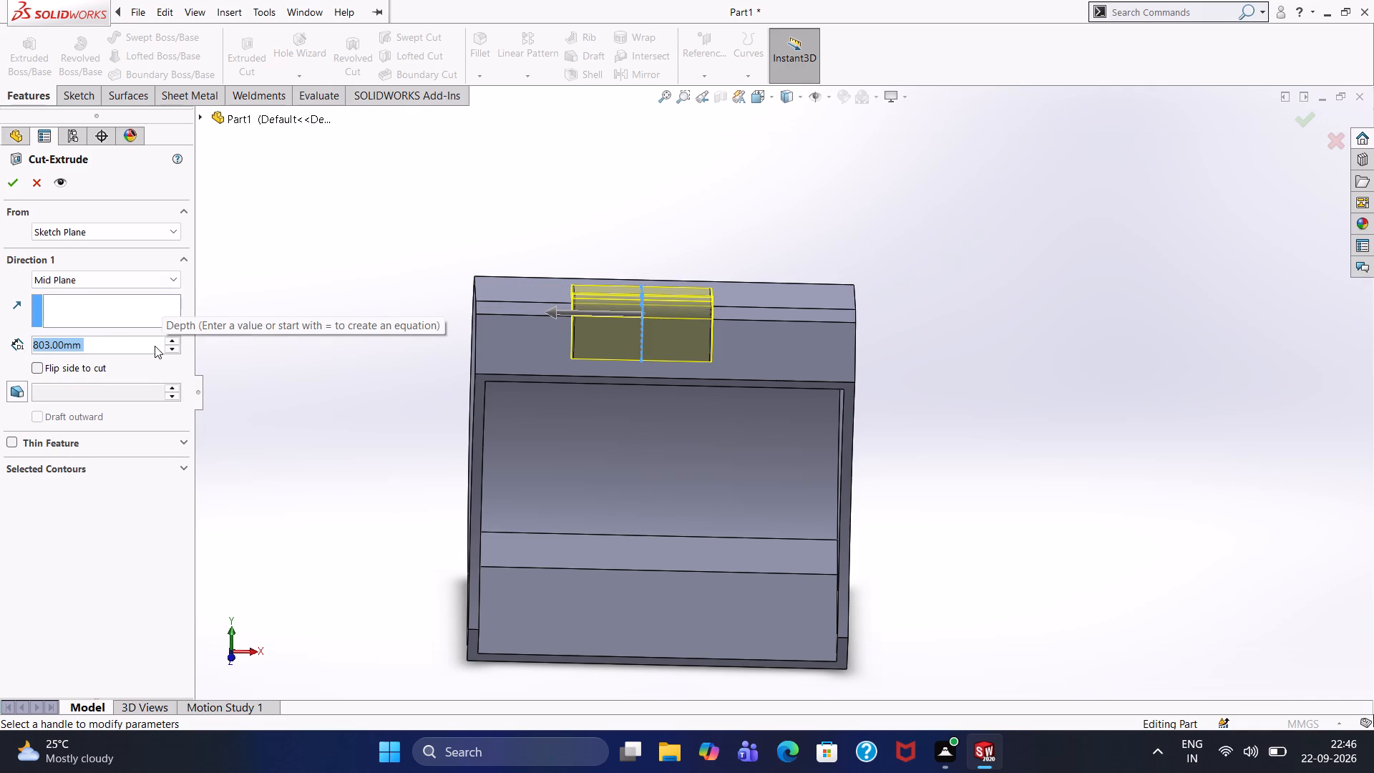
pyautogui.write('578')
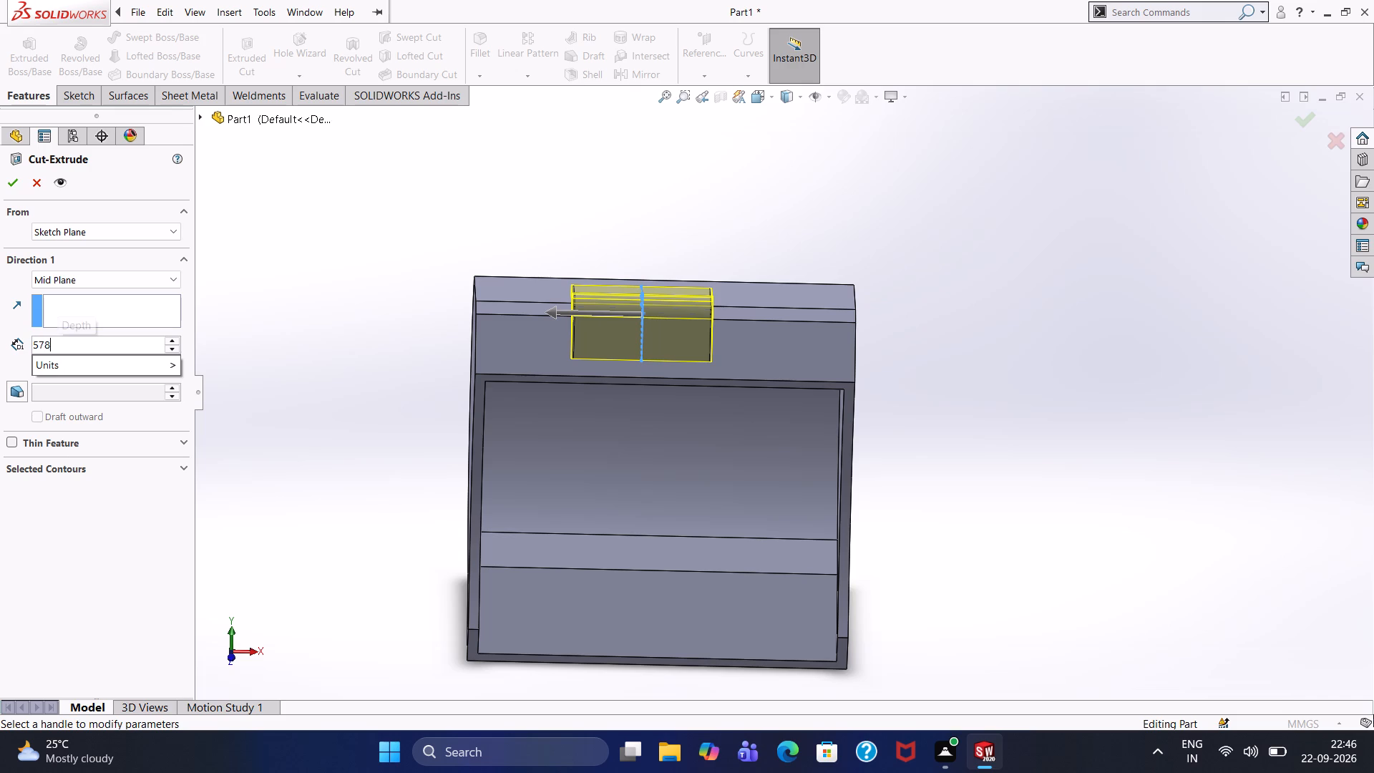
pyautogui.press('Return')
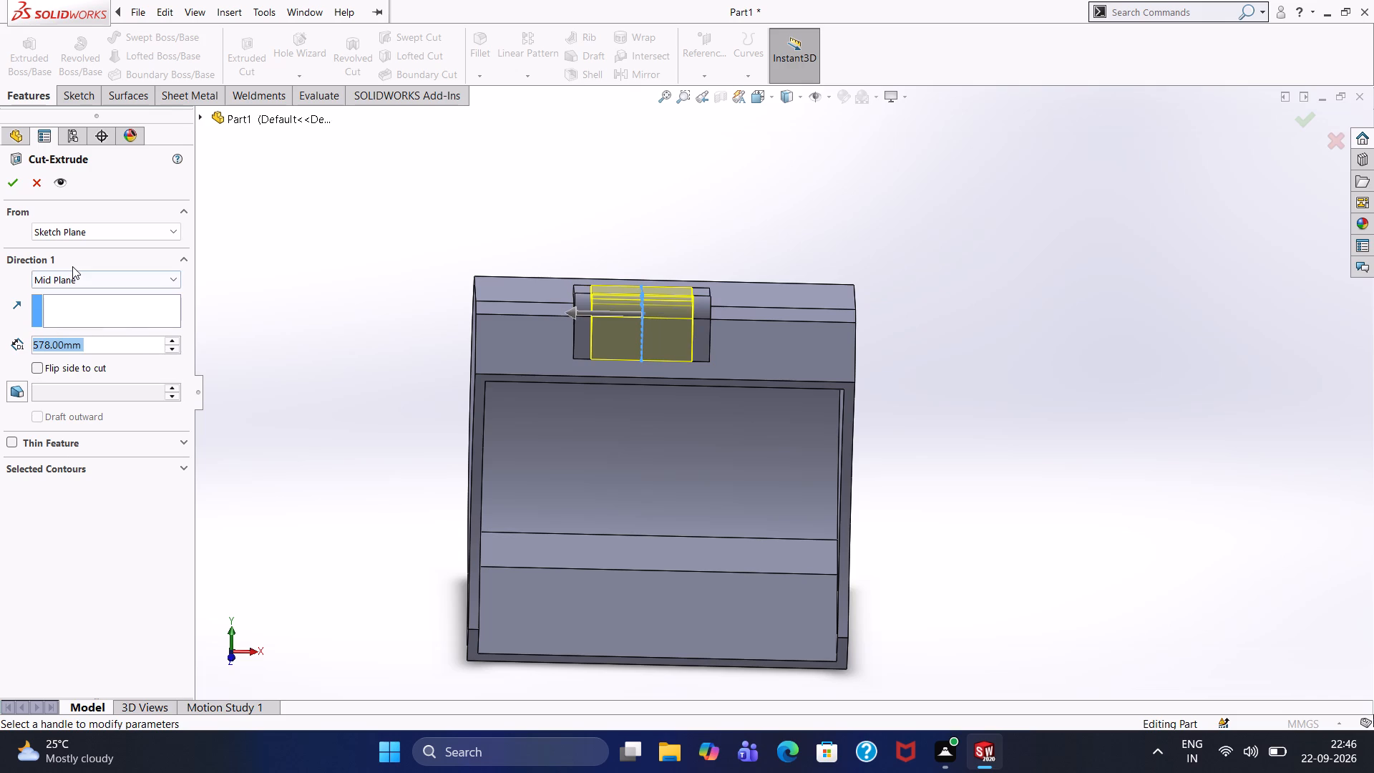
pyautogui.click(19, 186)
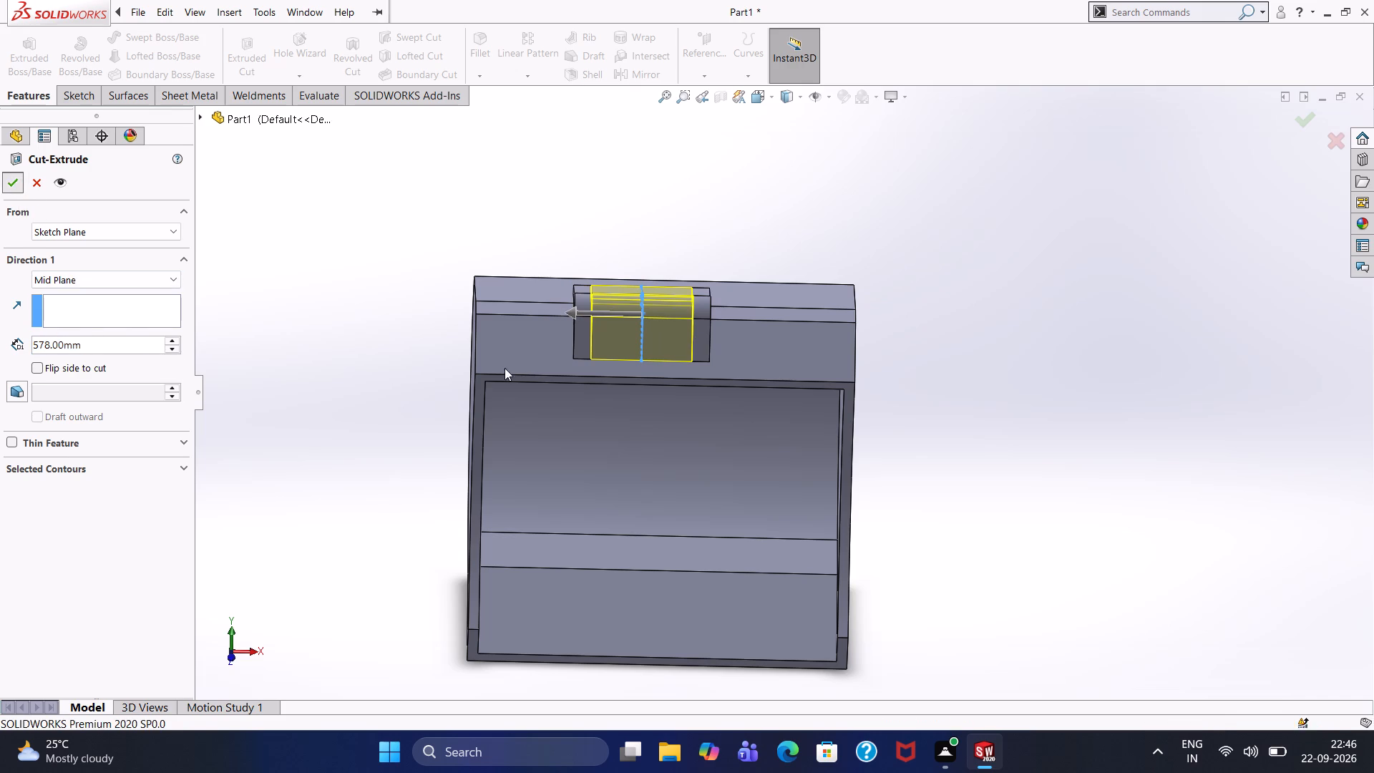
pyautogui.click(381, 285)
# Inspect the two separated mounting ears, their pin holes and the bucket from the front, sides and above, finishing in isometric view.
pyautogui.moveTo(650, 187); pyautogui.dragTo(562, 191, button='middle')
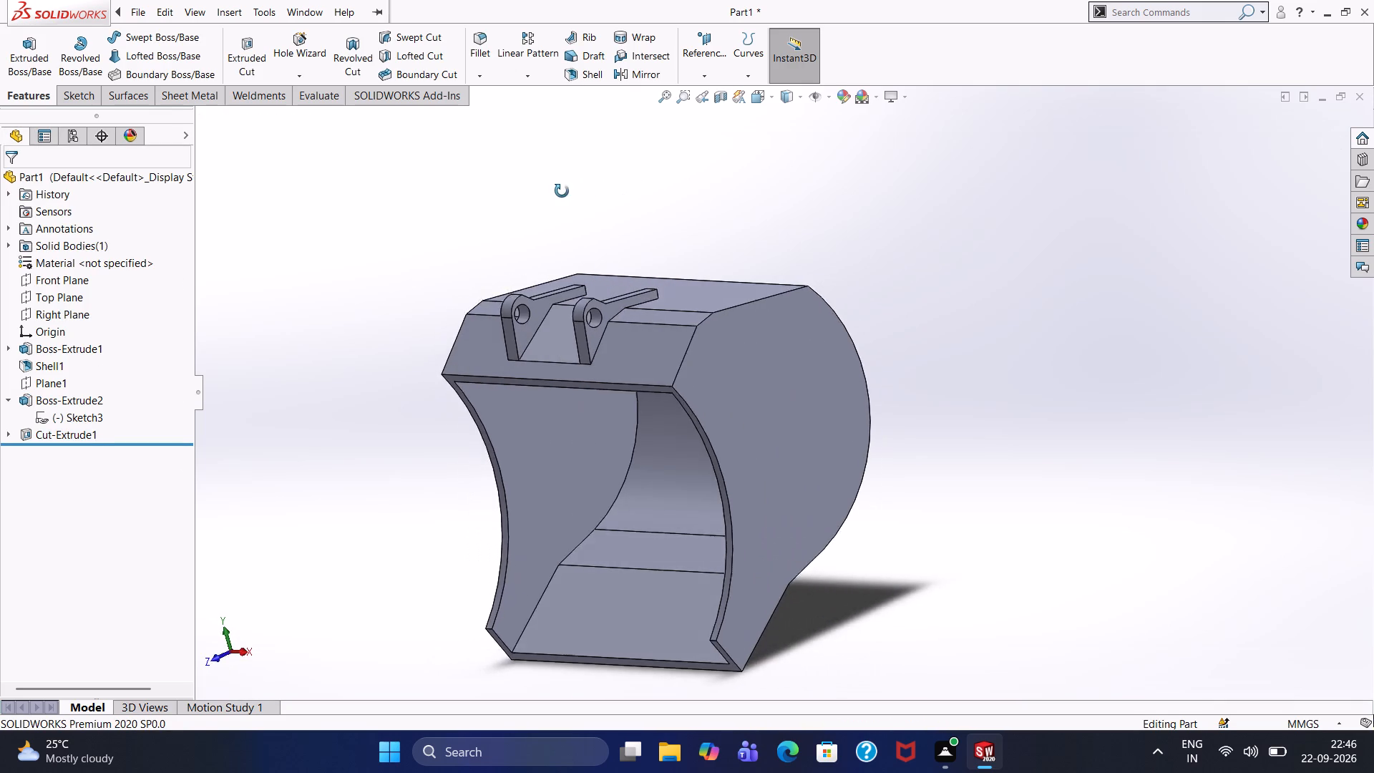
pyautogui.moveTo(562, 191); pyautogui.dragTo(545, 190, button='middle')
pyautogui.moveTo(537, 188); pyautogui.dragTo(687, 125, button='middle')
pyautogui.moveTo(640, 166); pyautogui.dragTo(522, 180, button='middle')
pyautogui.moveTo(522, 180); pyautogui.dragTo(638, 190, button='middle')
pyautogui.moveTo(638, 190); pyautogui.dragTo(612, 182, button='middle')
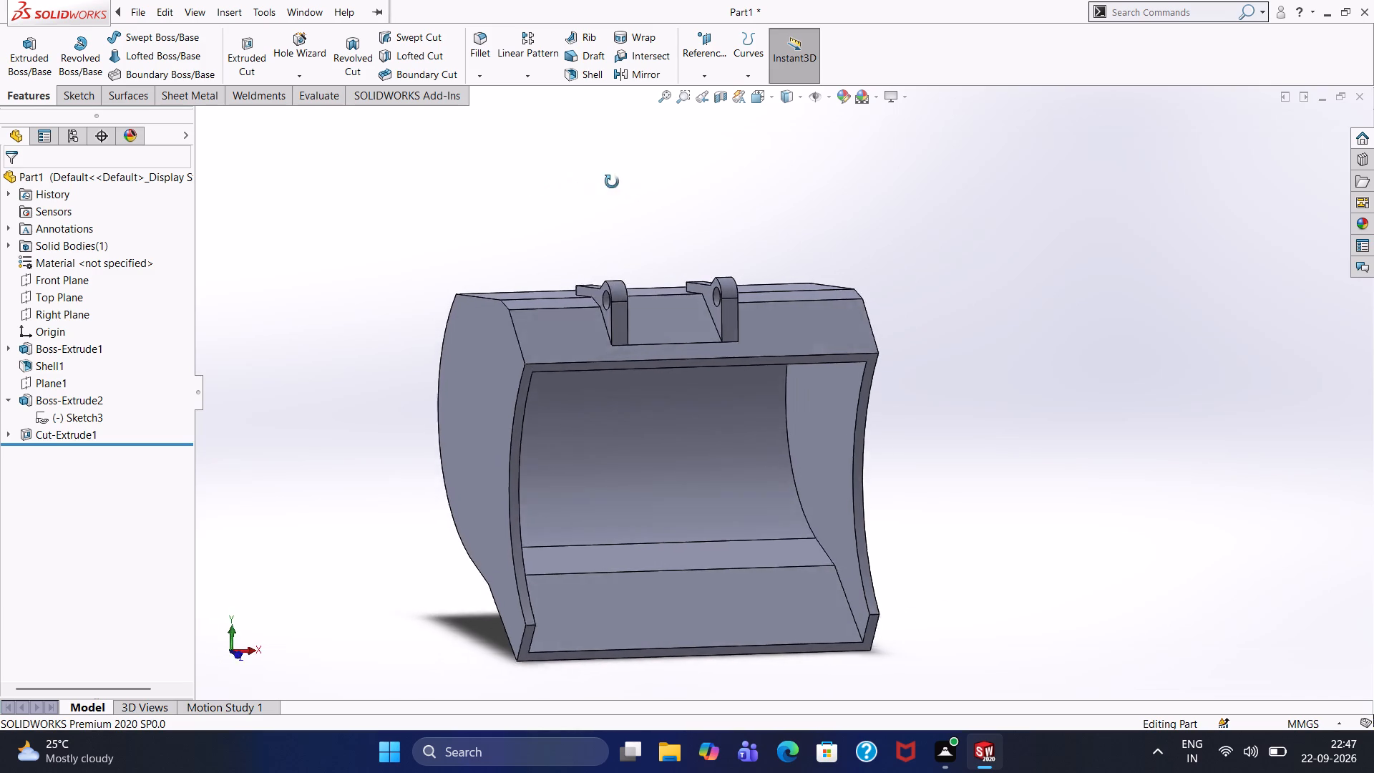
pyautogui.moveTo(612, 182); pyautogui.dragTo(515, 182, button='middle')
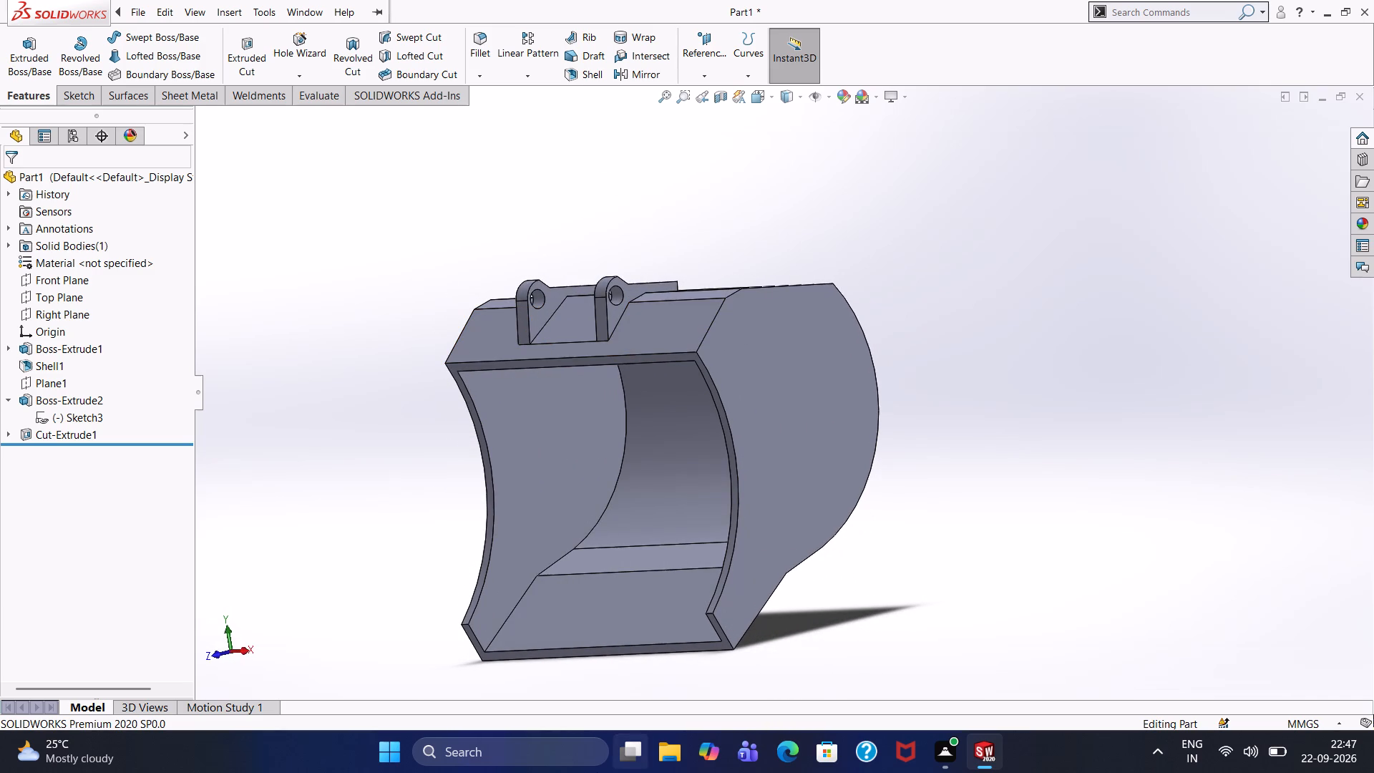
pyautogui.moveTo(714, 198); pyautogui.dragTo(917, 223, button='middle')
pyautogui.moveTo(899, 229); pyautogui.dragTo(600, 242, button='middle')
pyautogui.moveTo(610, 231); pyautogui.dragTo(678, 226, button='middle')
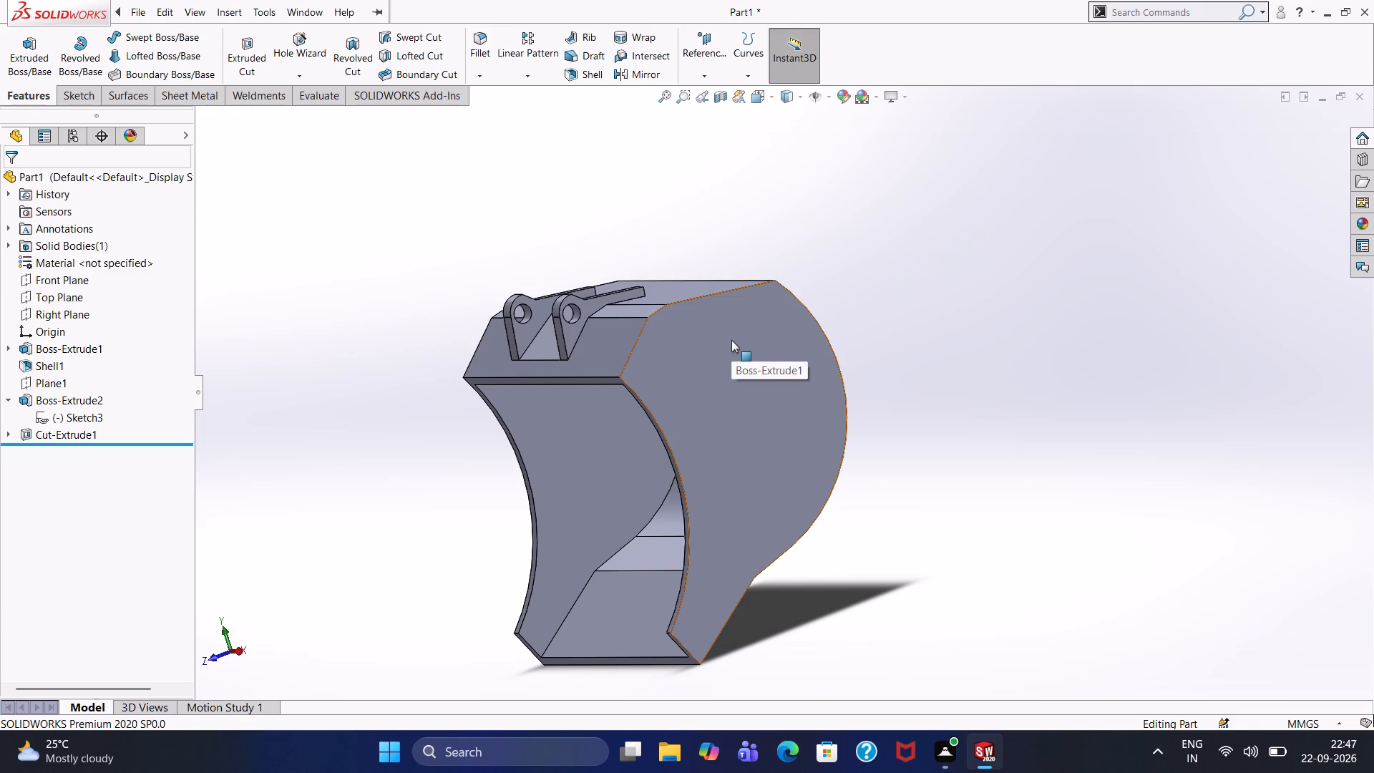
pyautogui.moveTo(441, 500); pyautogui.dragTo(414, 480, button='middle')
pyautogui.moveTo(397, 447); pyautogui.dragTo(373, 487, button='middle')
pyautogui.moveTo(381, 437); pyautogui.dragTo(400, 450, button='middle')
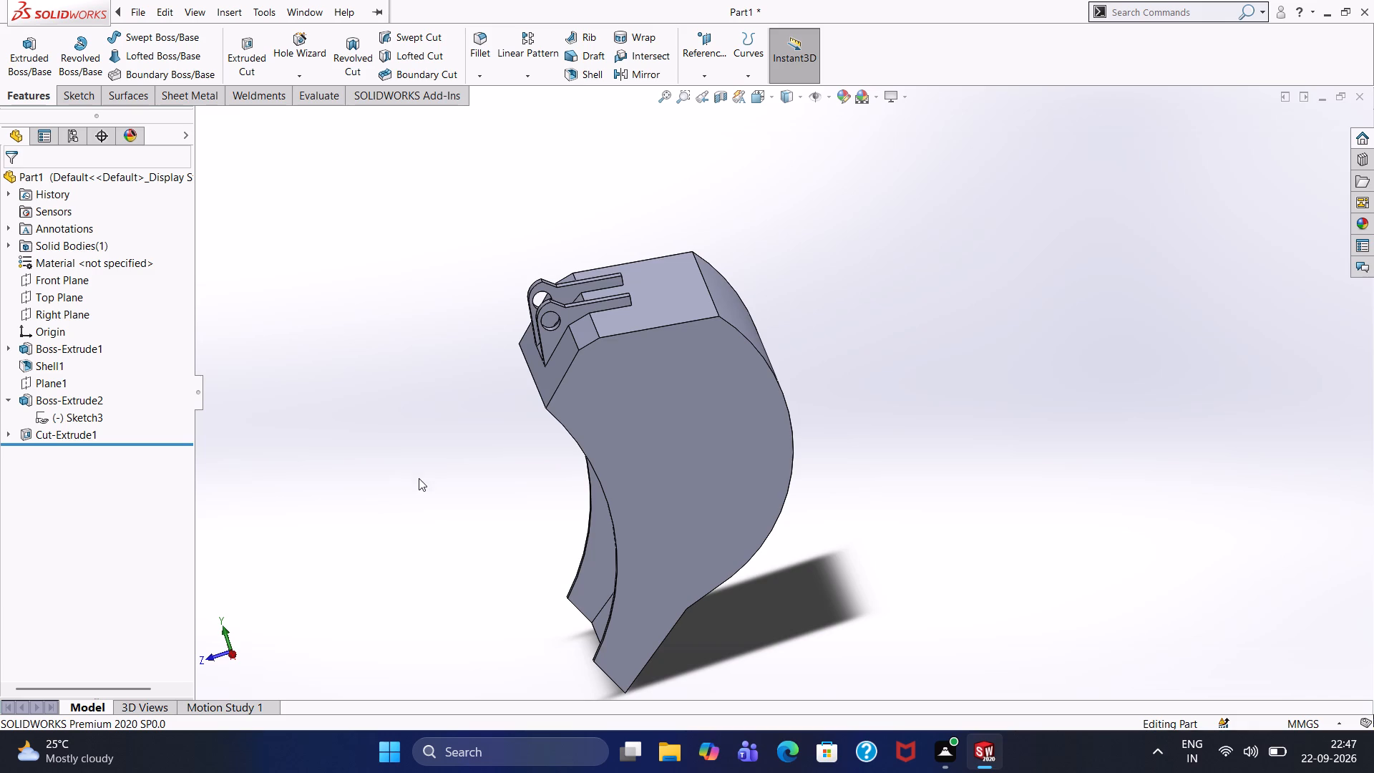
pyautogui.moveTo(842, 480); pyautogui.dragTo(879, 451, button='middle')
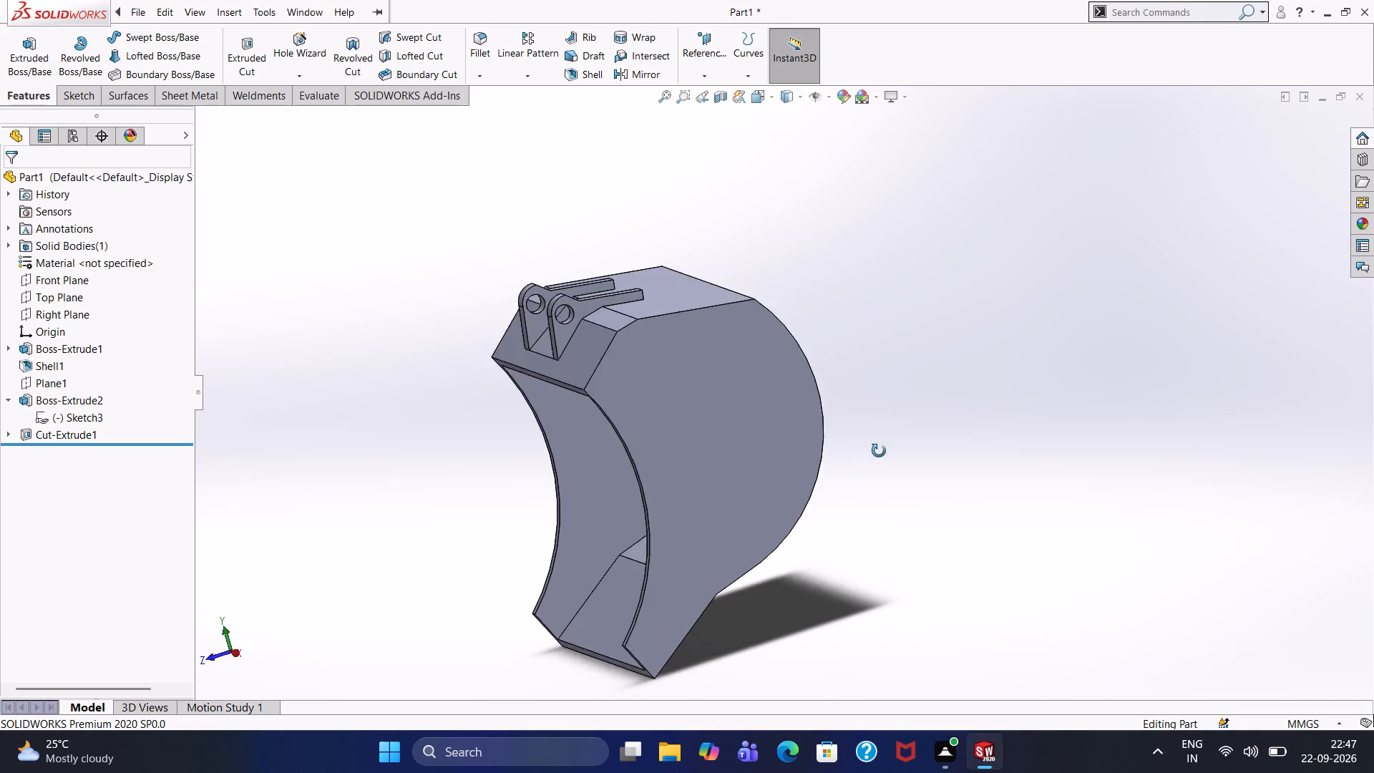
pyautogui.moveTo(879, 451); pyautogui.dragTo(893, 444, button='middle')
pyautogui.scroll(-1, 893, 444)
pyautogui.moveTo(910, 443); pyautogui.dragTo(863, 494, button='middle')
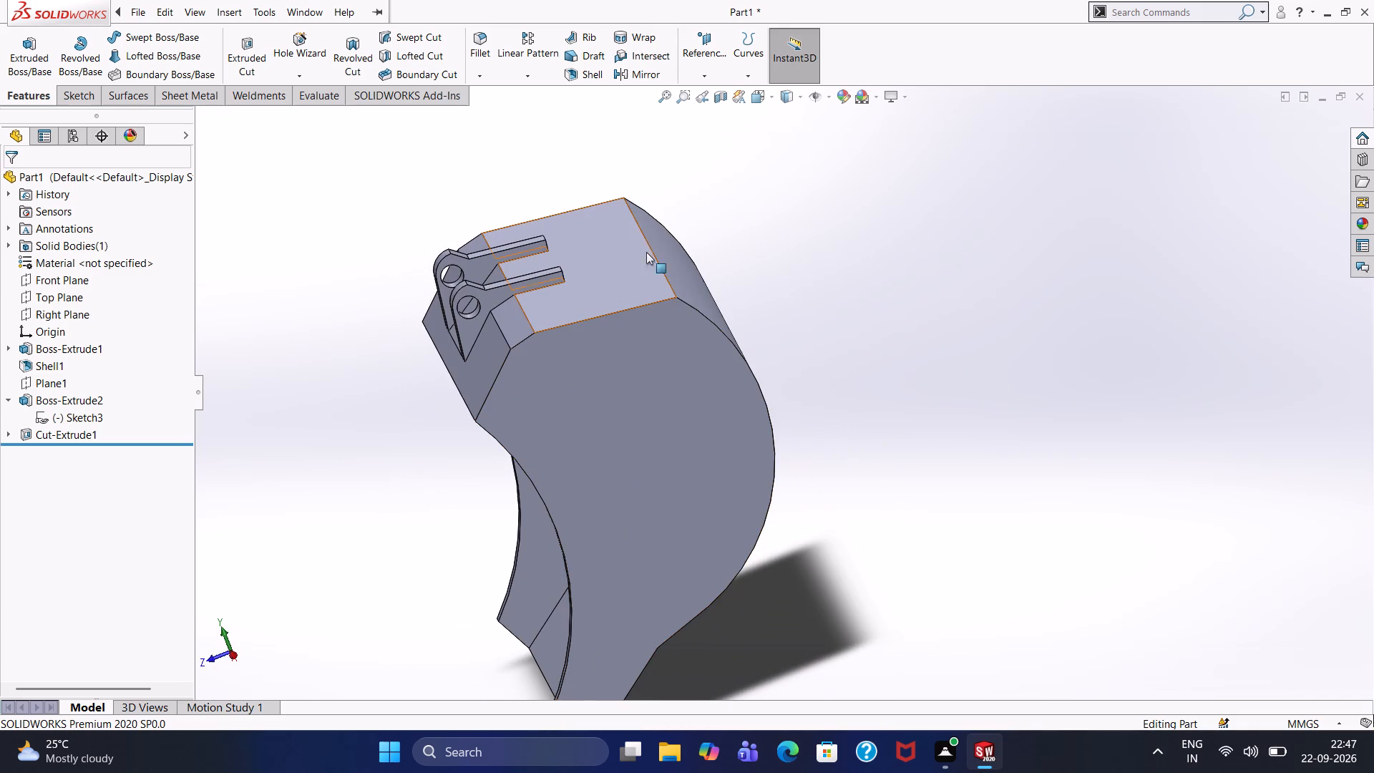
pyautogui.moveTo(662, 203); pyautogui.dragTo(769, 200, button='middle')
pyautogui.moveTo(769, 195); pyautogui.dragTo(768, 186, button='middle')
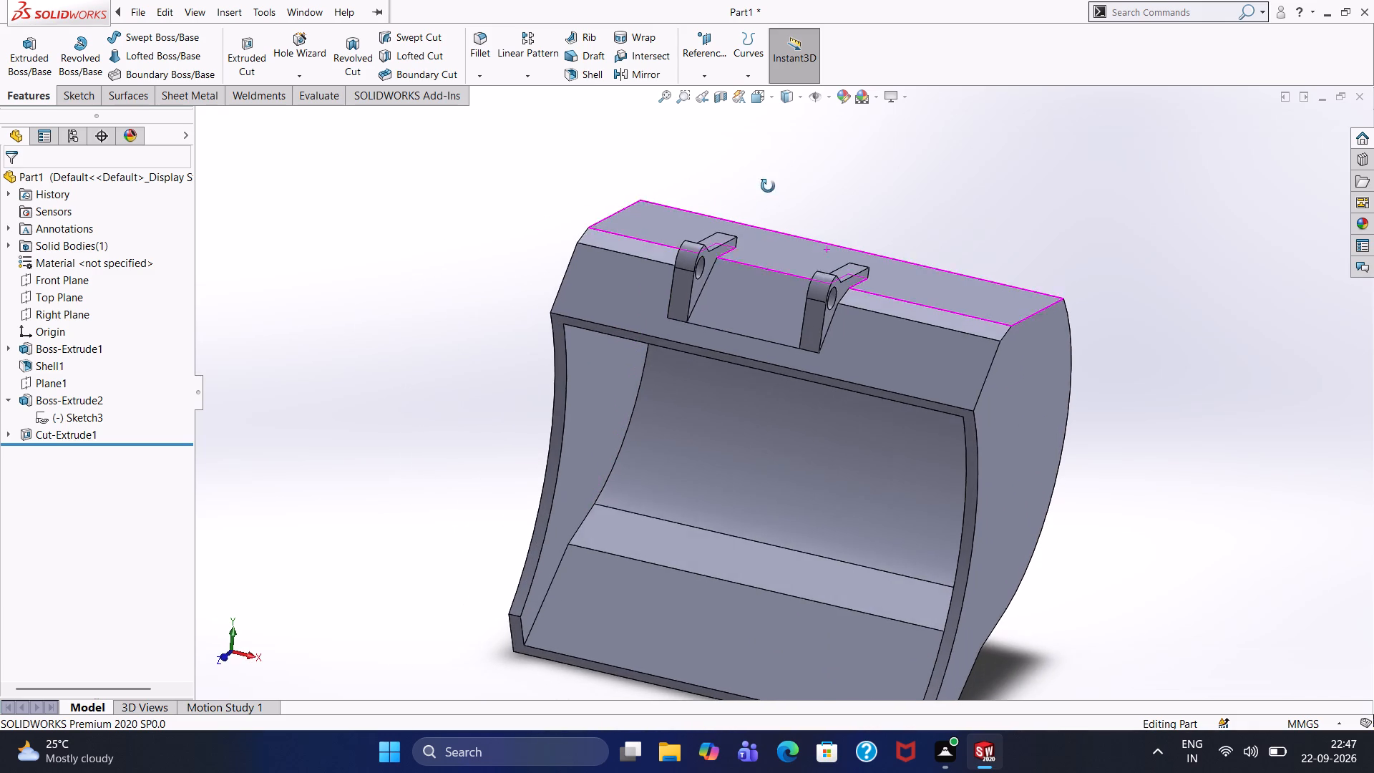
pyautogui.moveTo(768, 186); pyautogui.dragTo(756, 157, button='middle')
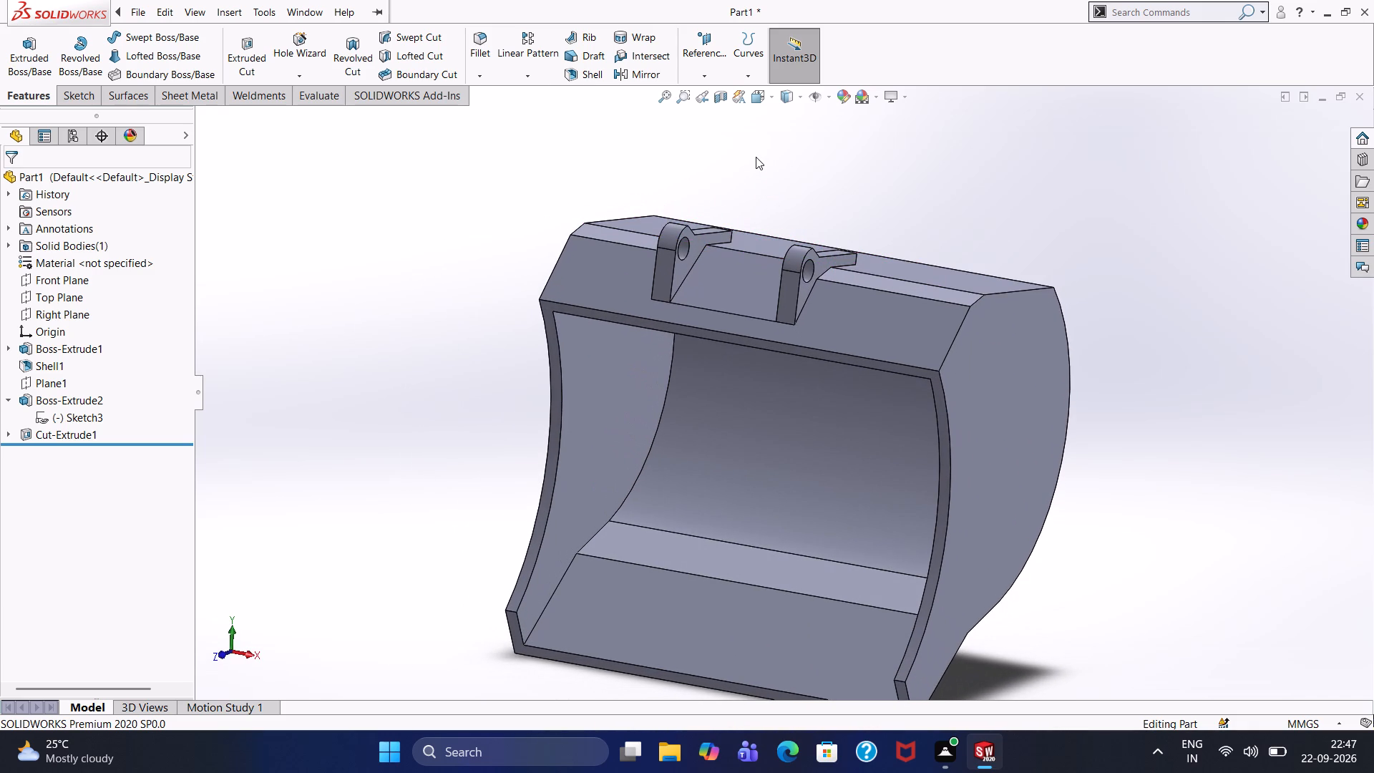
pyautogui.hotkey('ctrl', '7')
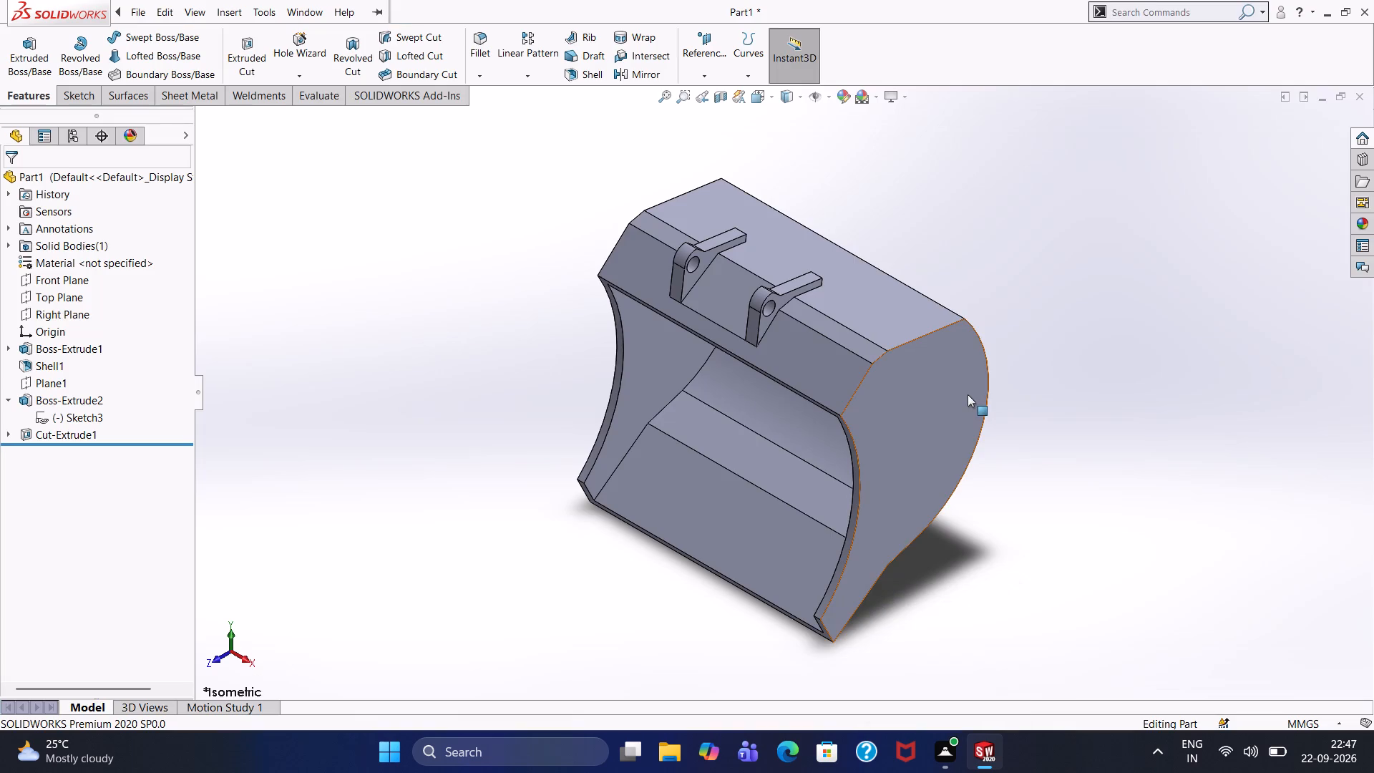
# Save the part in the Downloads folder as "Skid Steer Loader Bucket with Teeth".
pyautogui.hotkey('ctrl', 's')
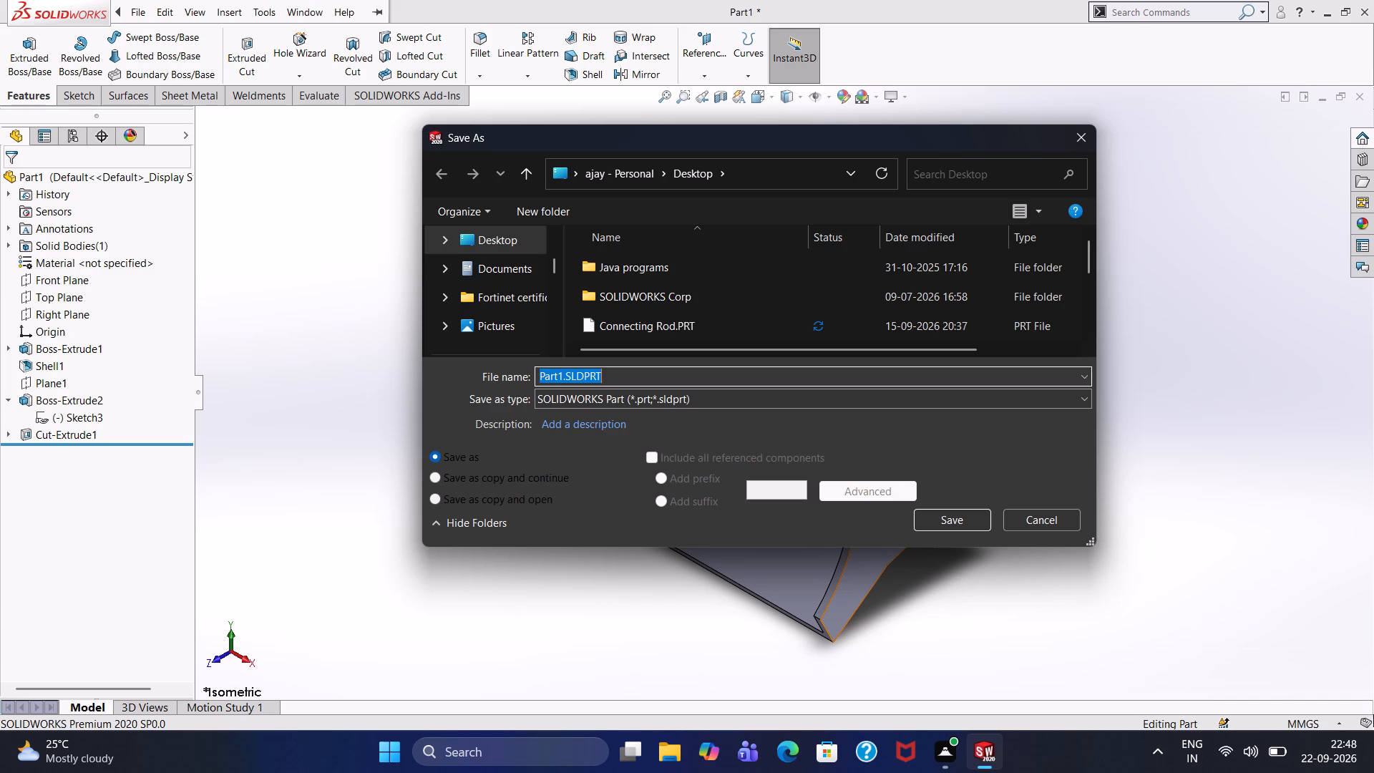
pyautogui.moveTo(562, 376); pyautogui.dragTo(530, 394)
pyautogui.press('BackSpace')
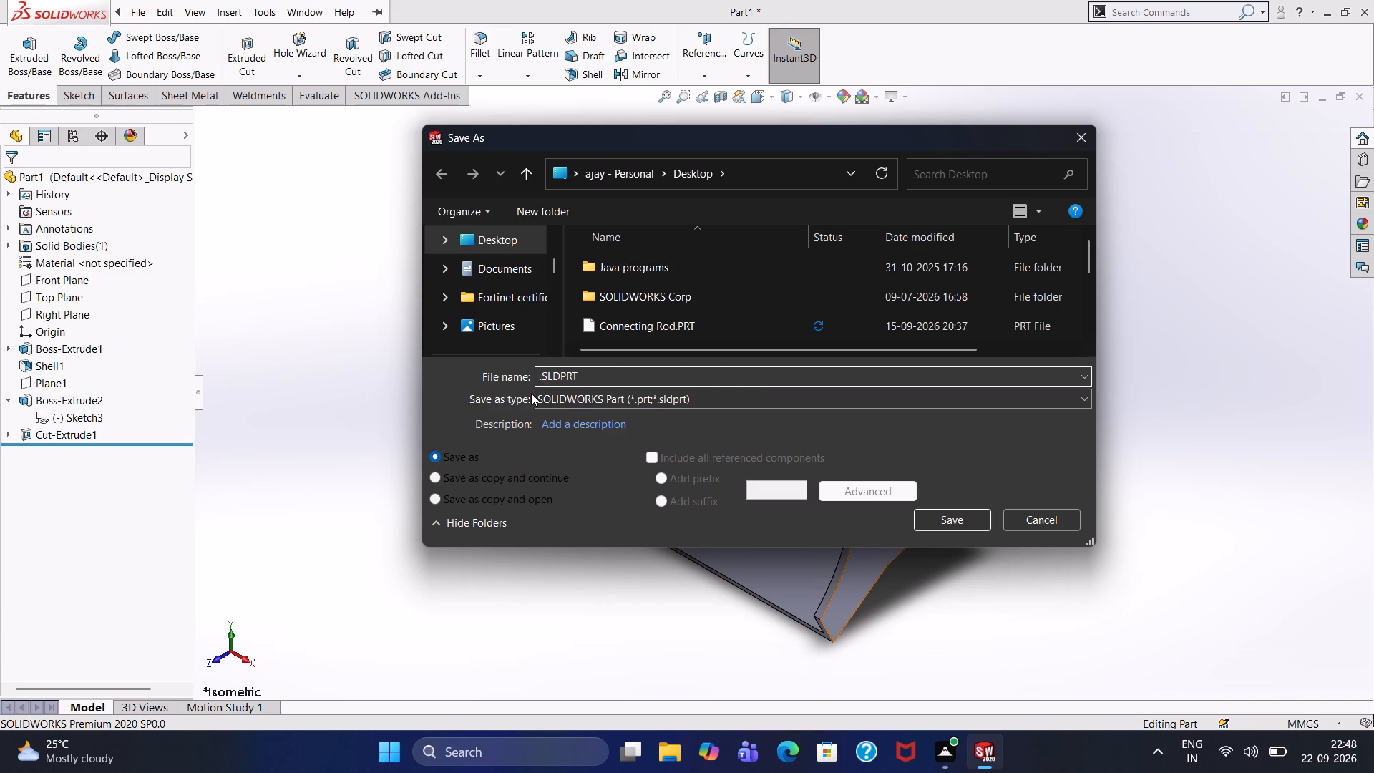
pyautogui.hotkey('ctrl', 'v')
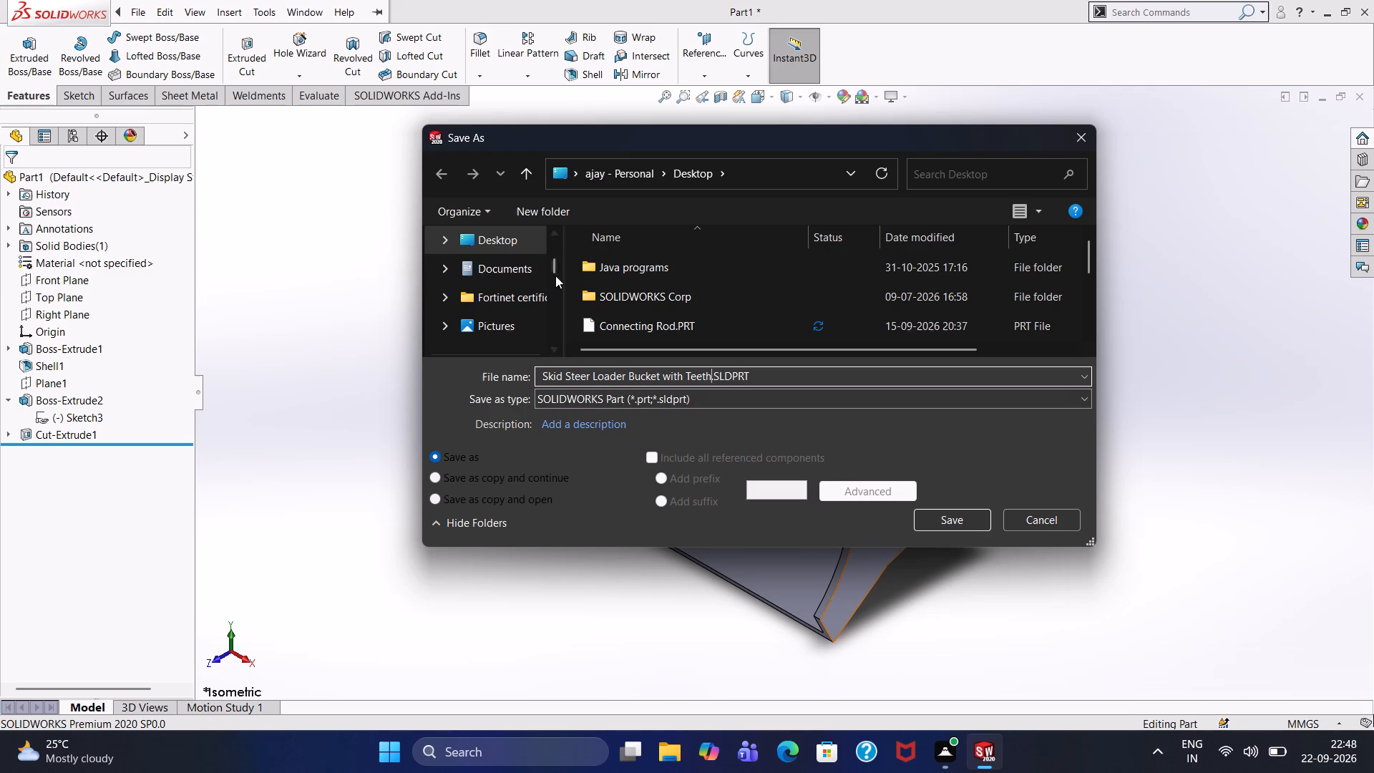
pyautogui.click(532, 271)
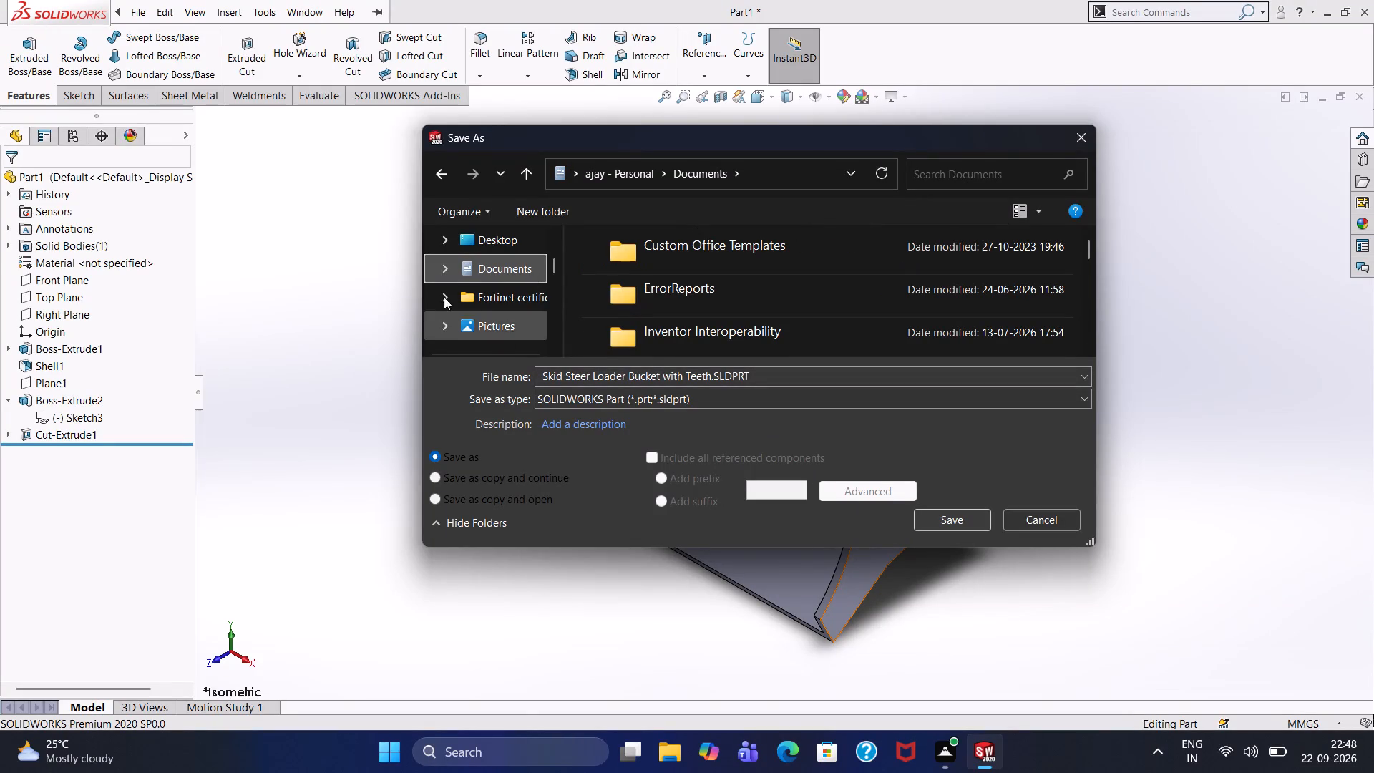
pyautogui.scroll(-2, 454, 276)
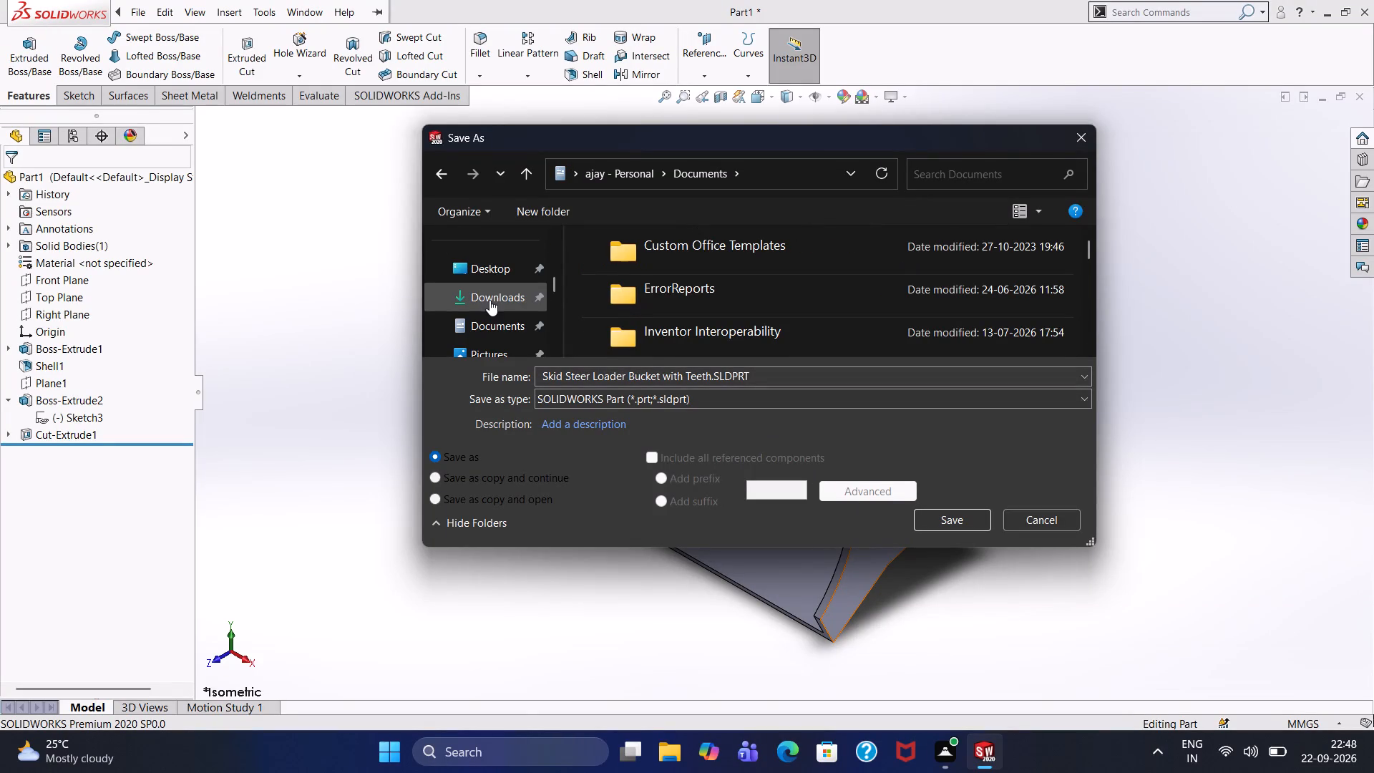
pyautogui.click(489, 300)
pyautogui.click(972, 524)
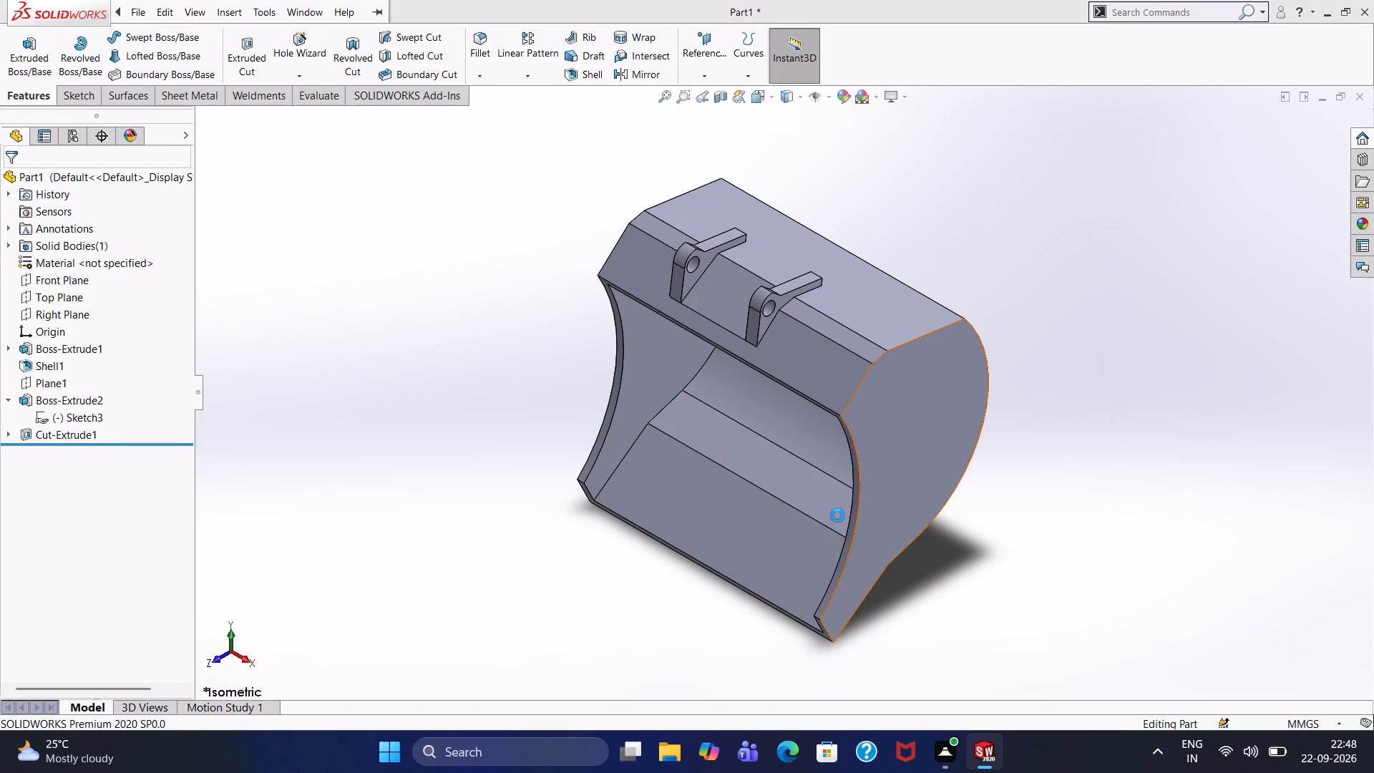